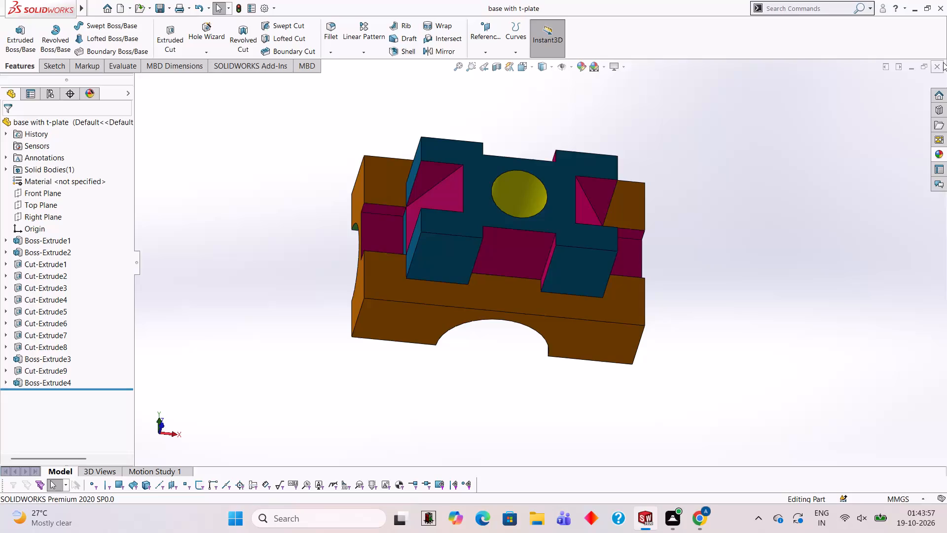
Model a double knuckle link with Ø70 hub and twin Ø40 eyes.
Close the base with t-plate part.
{"action": "left_click", "coordinate": [943, 63]}
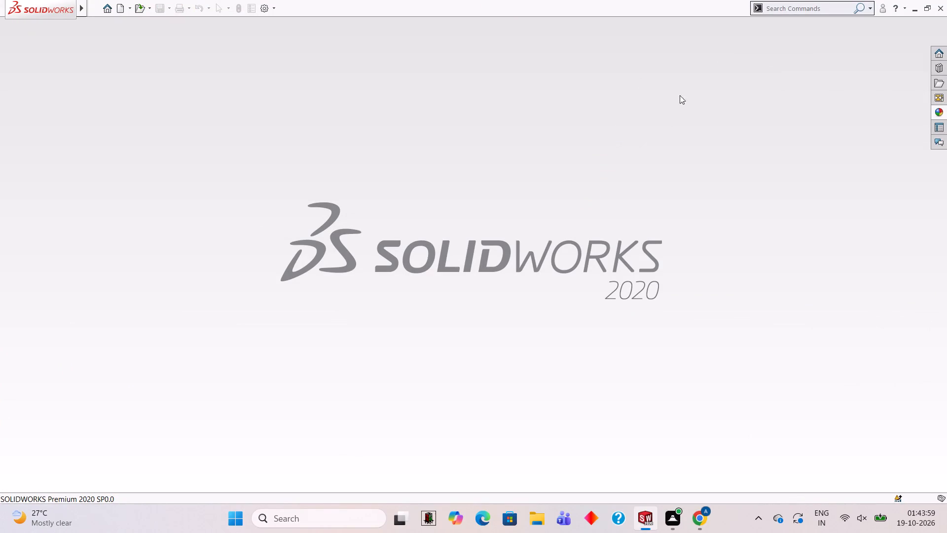
Create a new part document.
{"action": "left_click", "coordinate": [128, 5]}
{"action": "left_click", "coordinate": [128, 20]}
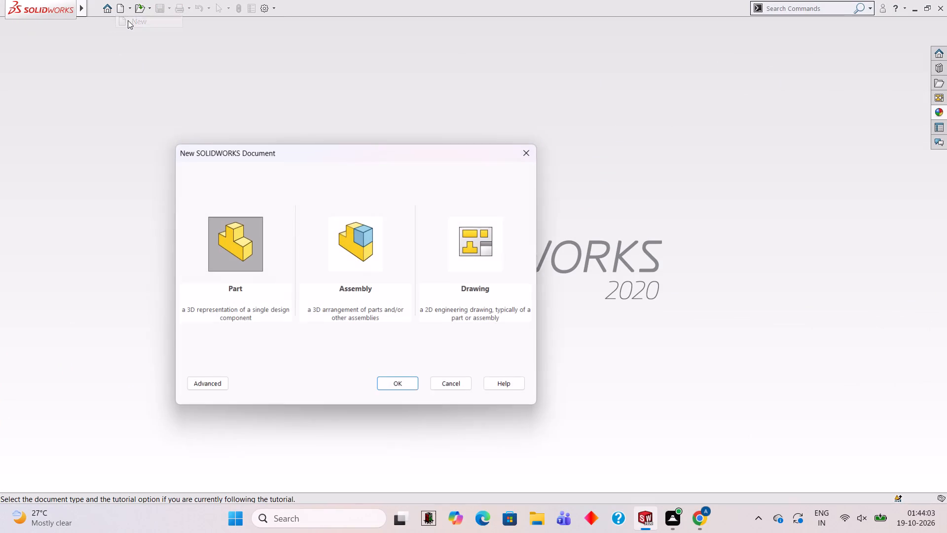
{"action": "left_click", "coordinate": [391, 381]}
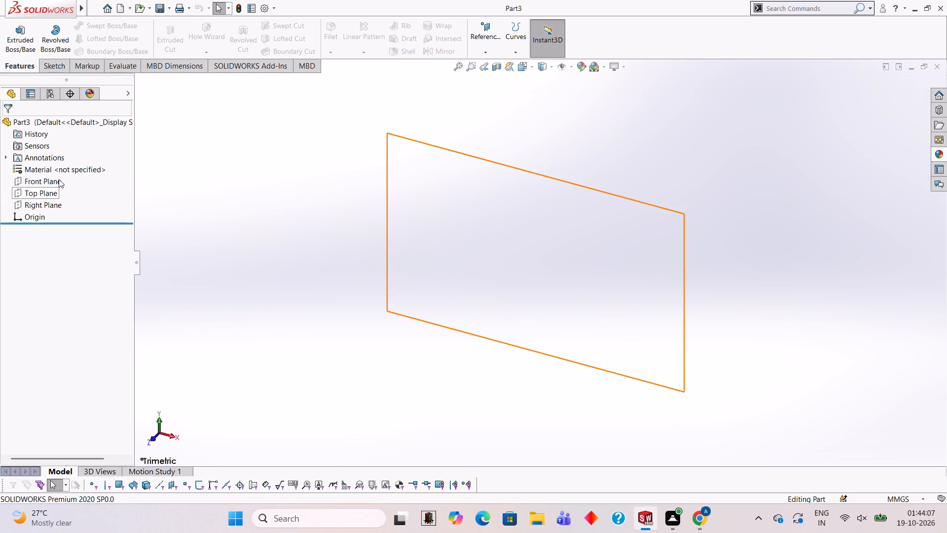
On the Front Plane, sketch a closed line rectangle 50 mm wide, extending 70 mm down from the origin.
{"action": "left_click", "coordinate": [51, 180]}
{"action": "left_click", "coordinate": [61, 168]}
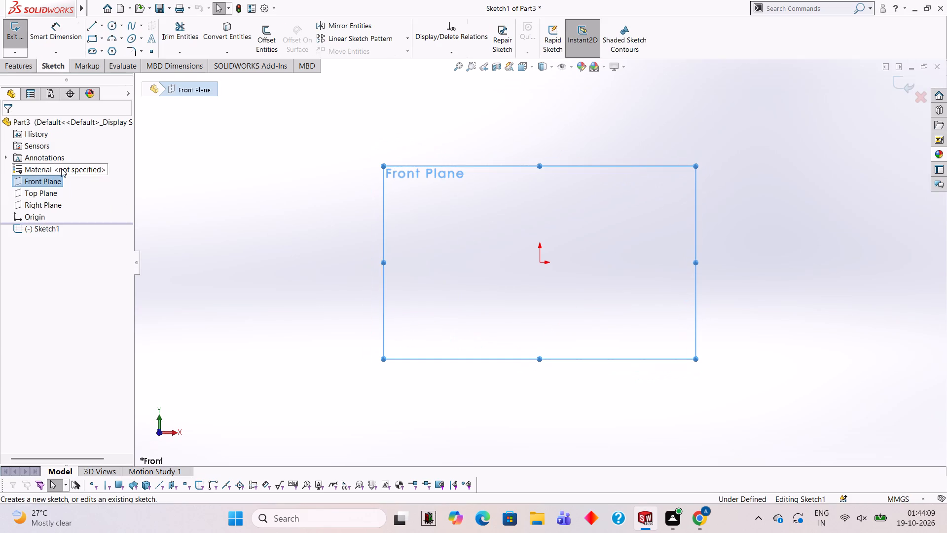
{"action": "left_click", "coordinate": [418, 226]}
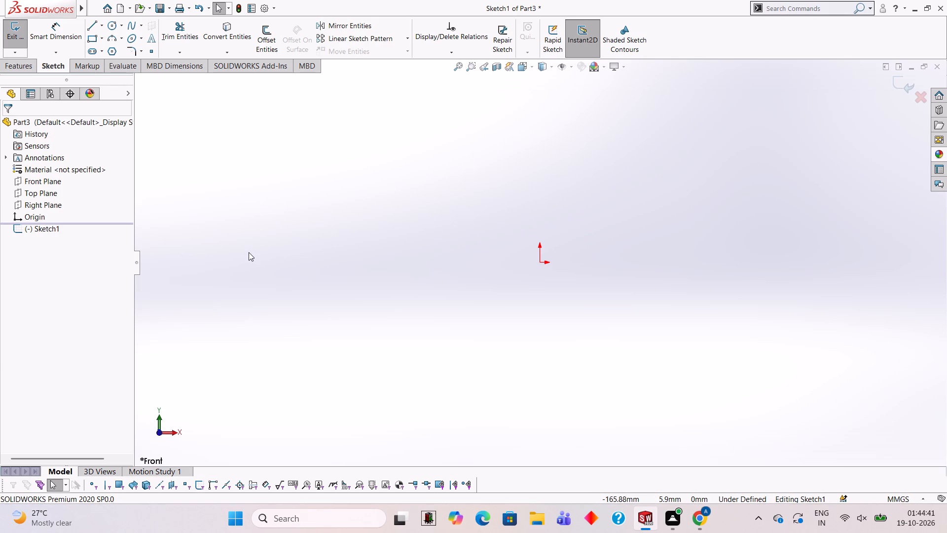
{"action": "left_click", "coordinate": [93, 28]}
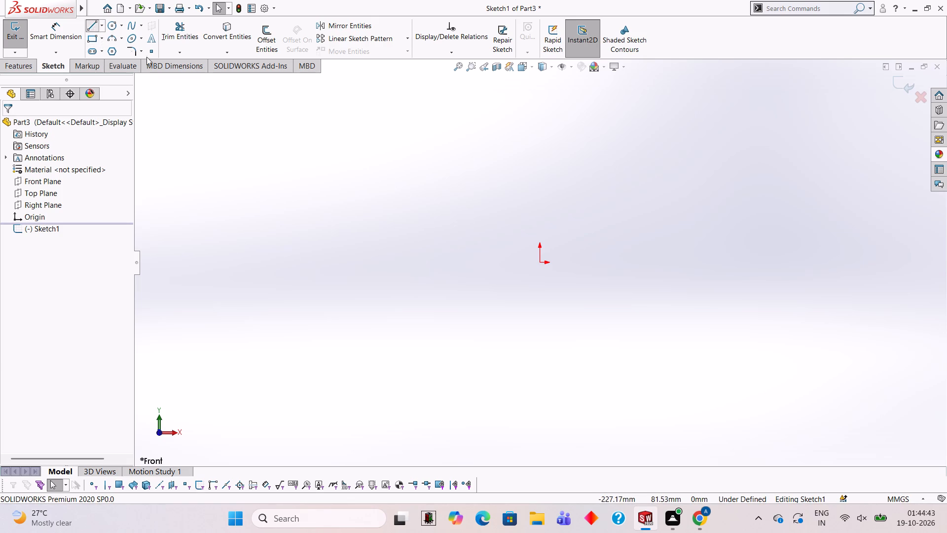
{"action": "left_click", "coordinate": [539, 264]}
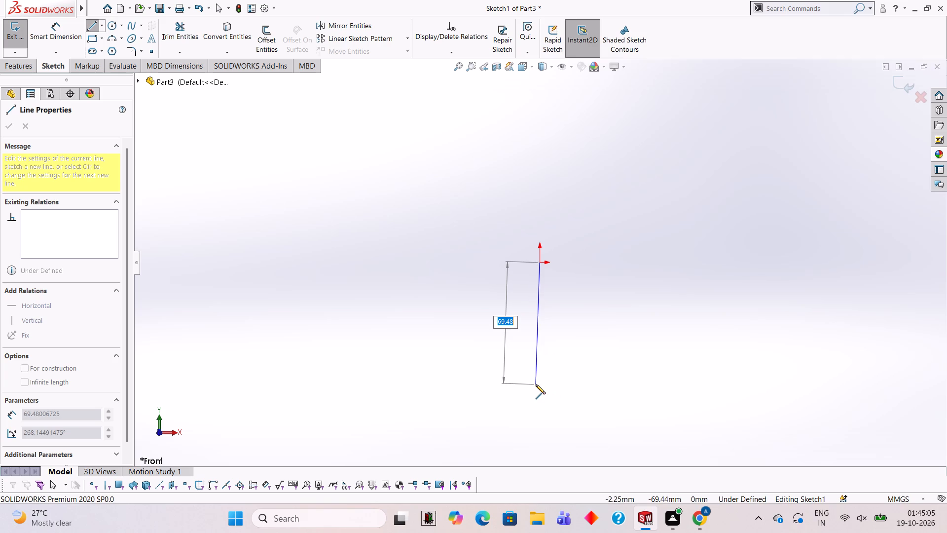
{"action": "key", "text": "7"}
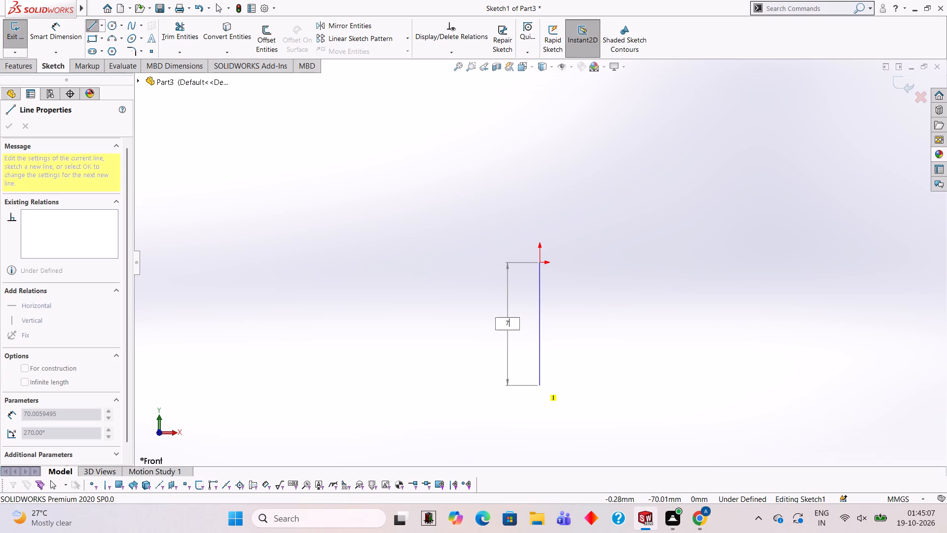
{"action": "key", "text": "0"}
{"action": "key", "text": "Return"}
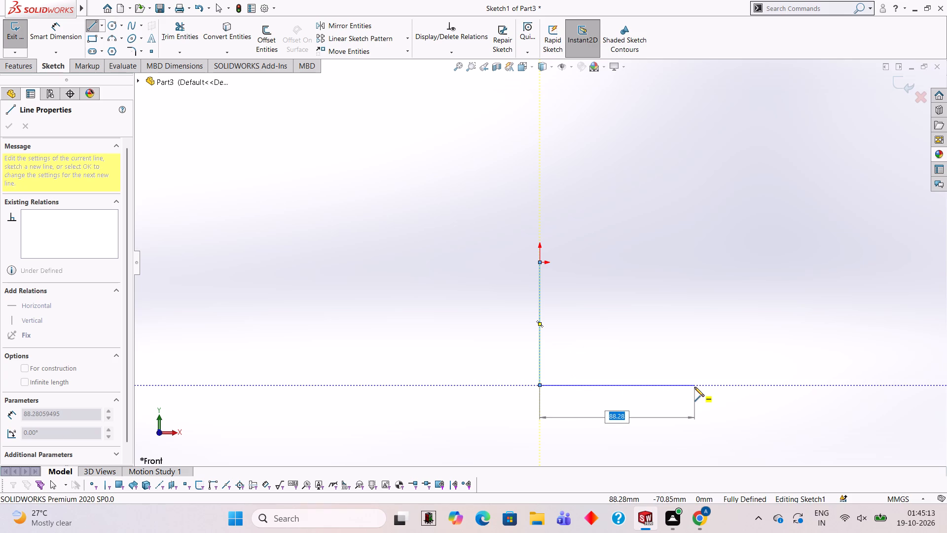
{"action": "type", "text": "50"}
{"action": "key", "text": "Return"}
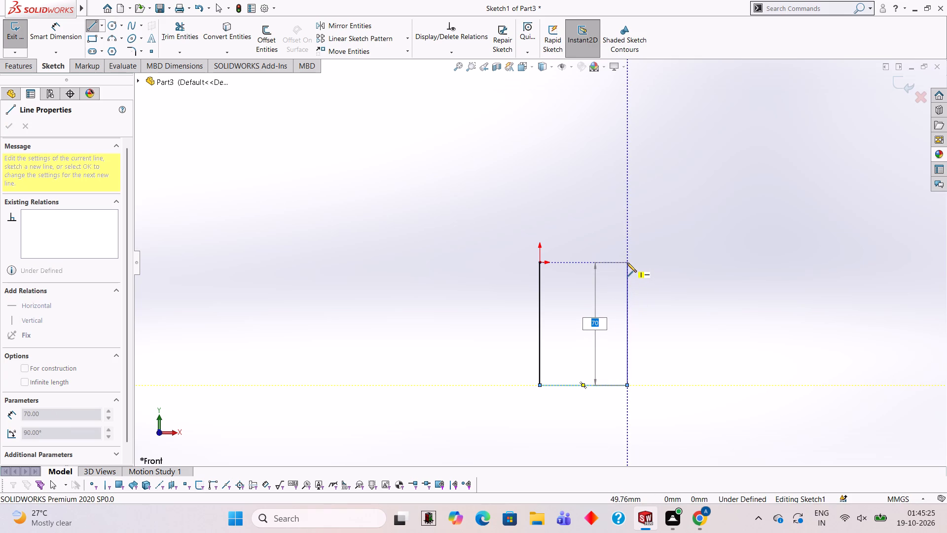
{"action": "type", "text": "70"}
{"action": "key", "text": "Return"}
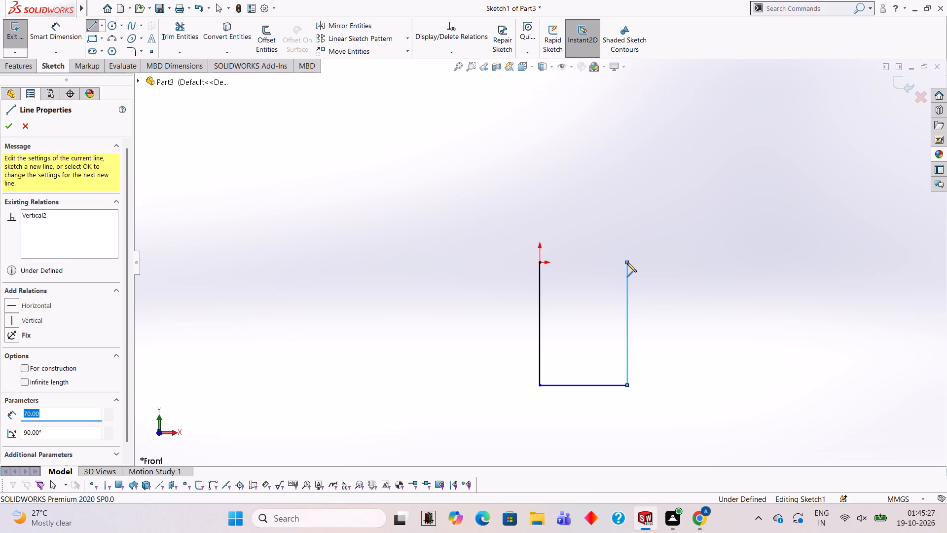
{"action": "left_click", "coordinate": [540, 263]}
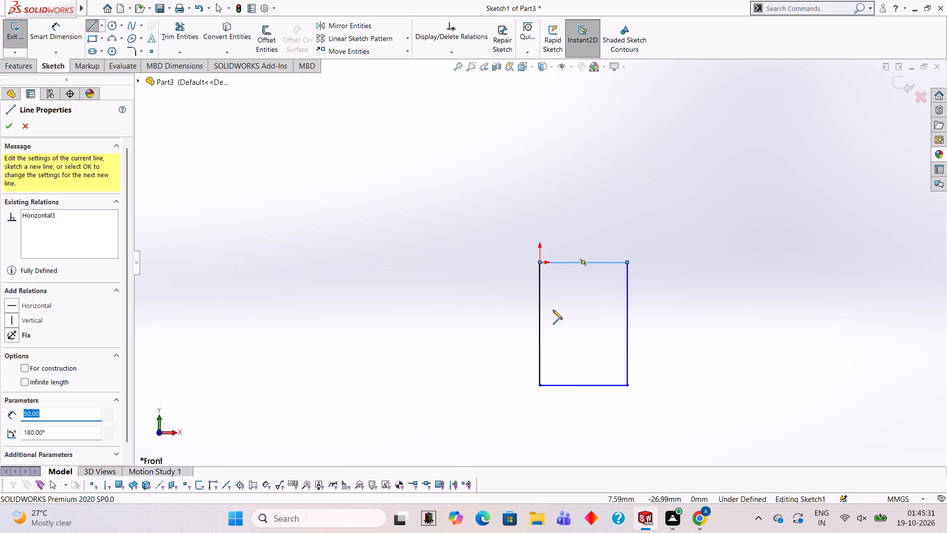
{"action": "key", "text": "Escape"}
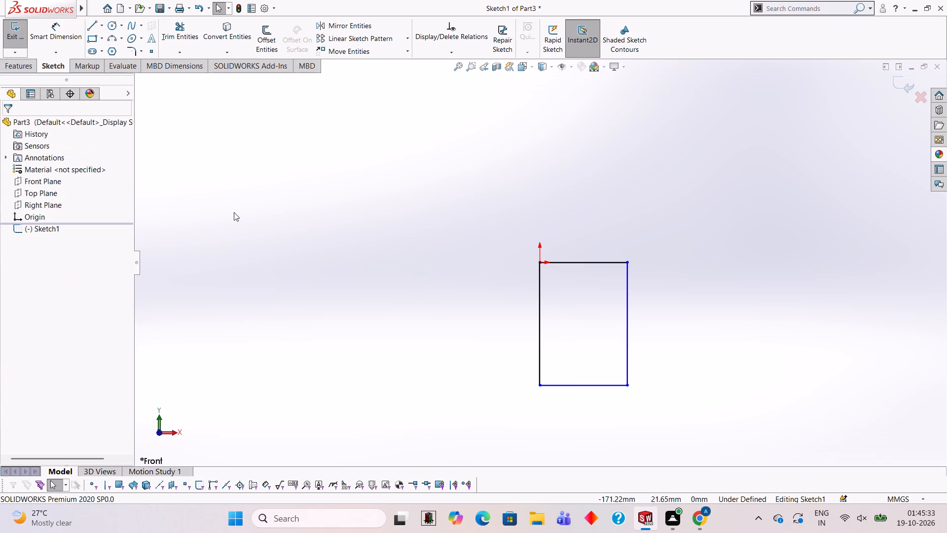
Dimension the rectangle's top edge as 50 mm and its vertical edge at the origin as 70 mm.
{"action": "left_click", "coordinate": [57, 36]}
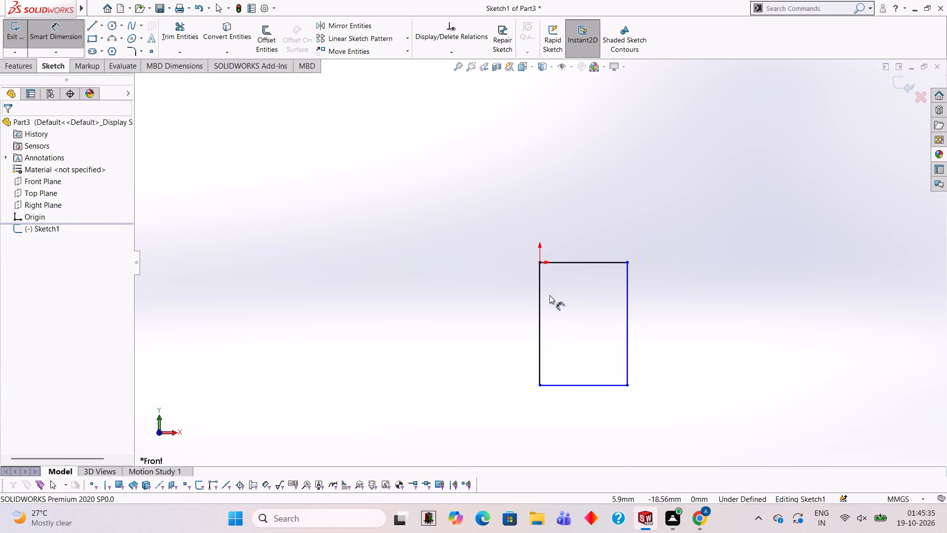
{"action": "left_click", "coordinate": [577, 263]}
{"action": "left_click", "coordinate": [583, 178]}
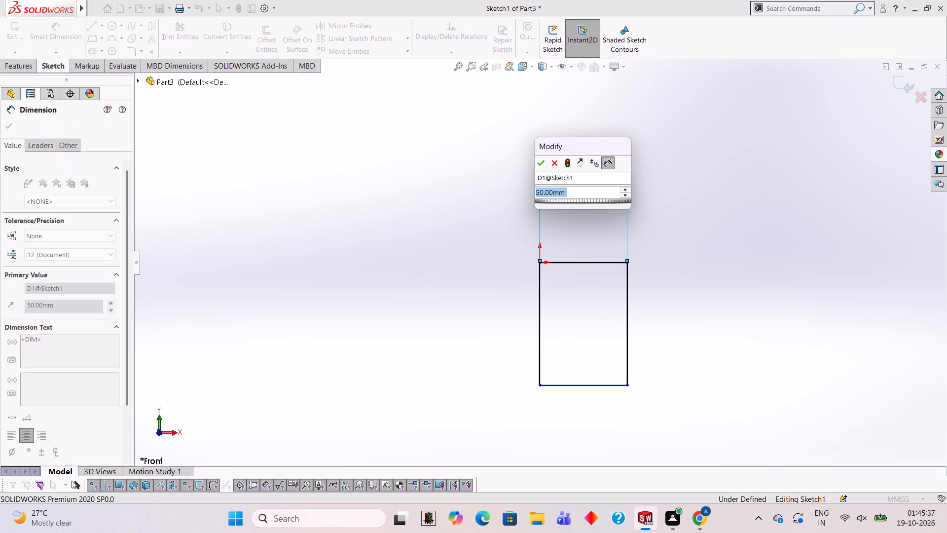
{"action": "left_click", "coordinate": [545, 157]}
{"action": "left_click", "coordinate": [476, 203]}
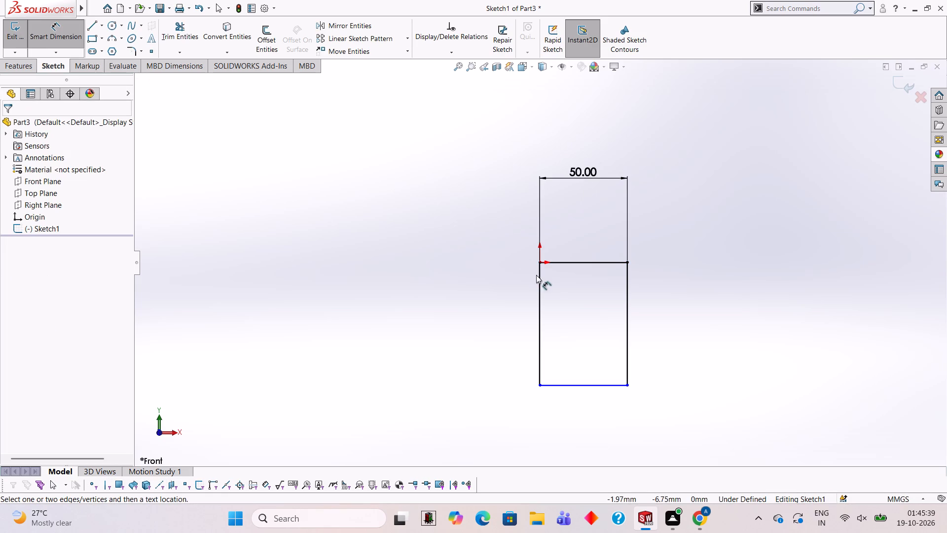
{"action": "left_click", "coordinate": [540, 308]}
{"action": "left_click", "coordinate": [484, 302]}
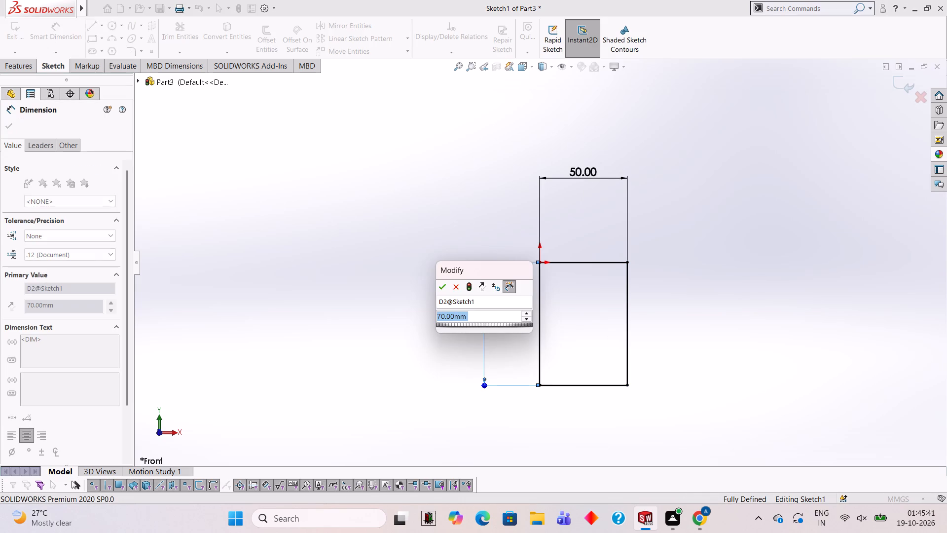
{"action": "left_click", "coordinate": [443, 285]}
{"action": "left_click", "coordinate": [449, 225]}
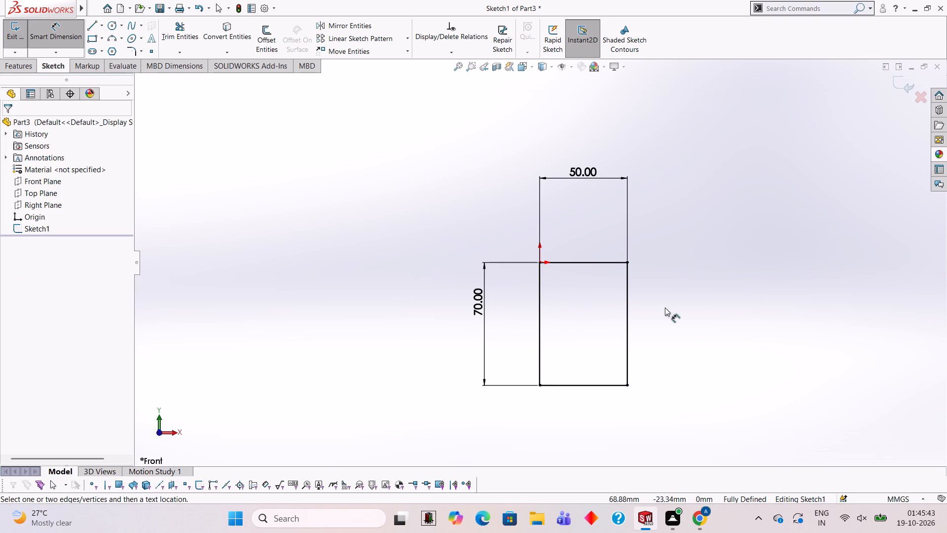
Draw guide lines from the midpoint of the rectangle's top edge, 35 mm straight down and 90 mm horizontally to the right.
{"action": "scroll", "coordinate": [751, 361], "scroll_direction": "up", "scroll_amount": 2}
{"action": "scroll", "coordinate": [749, 361], "scroll_direction": "down", "scroll_amount": 2}
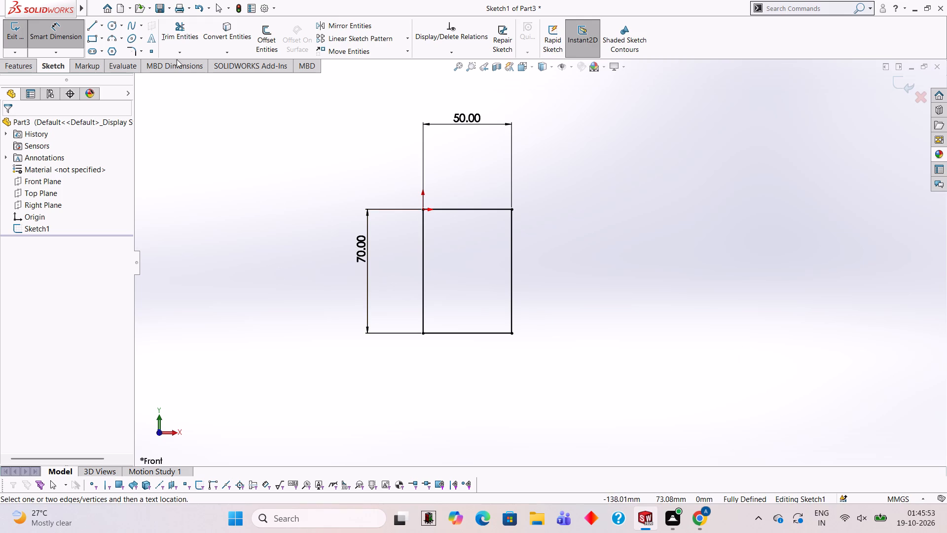
{"action": "left_click", "coordinate": [90, 20]}
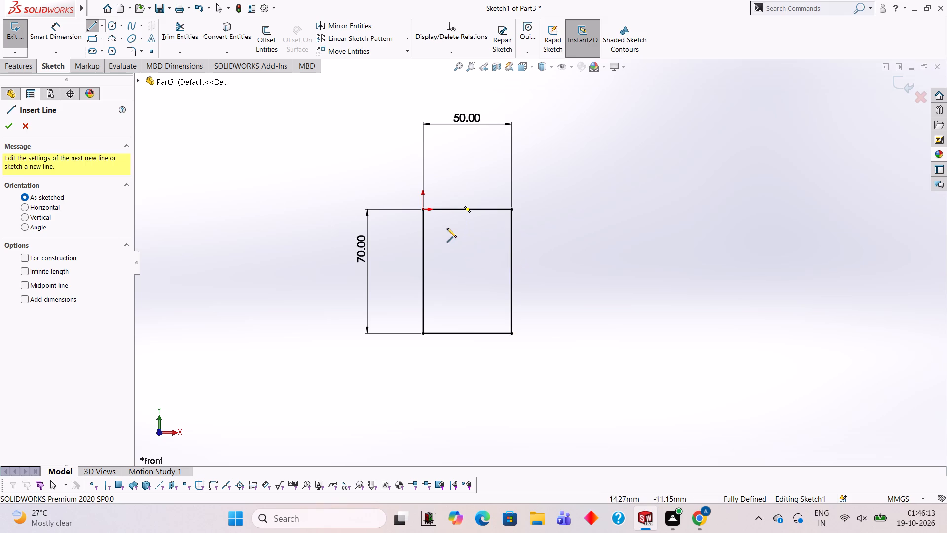
{"action": "left_click", "coordinate": [467, 210]}
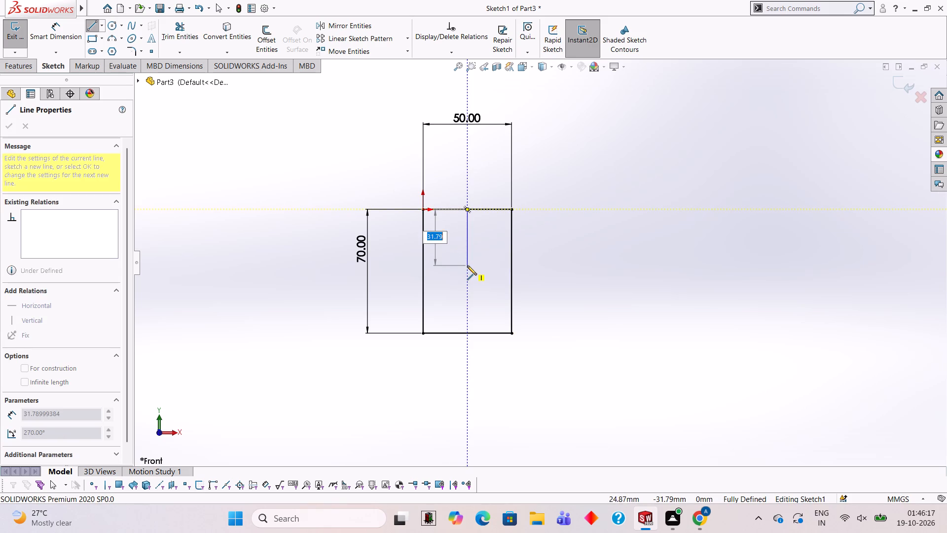
{"action": "type", "text": "35"}
{"action": "key", "text": "Return"}
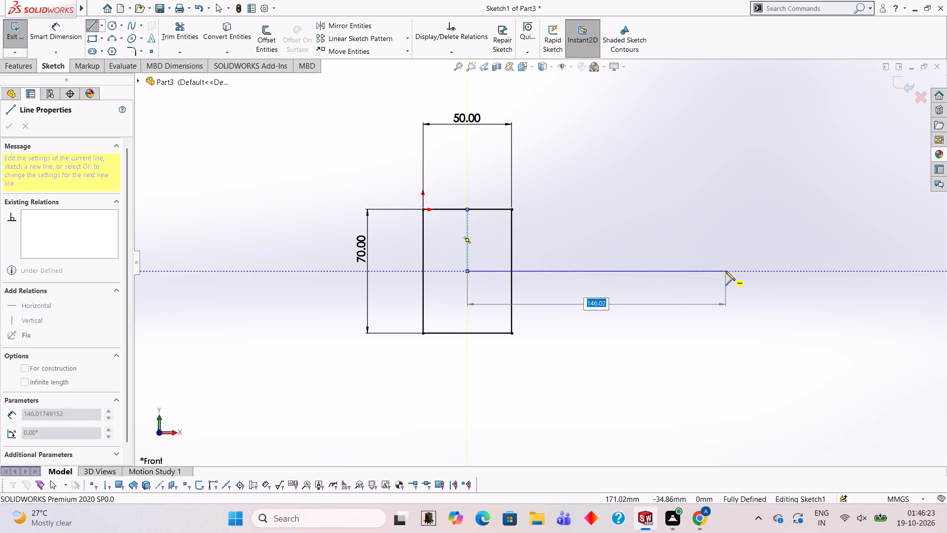
{"action": "type", "text": "90"}
{"action": "key", "text": "Return"}
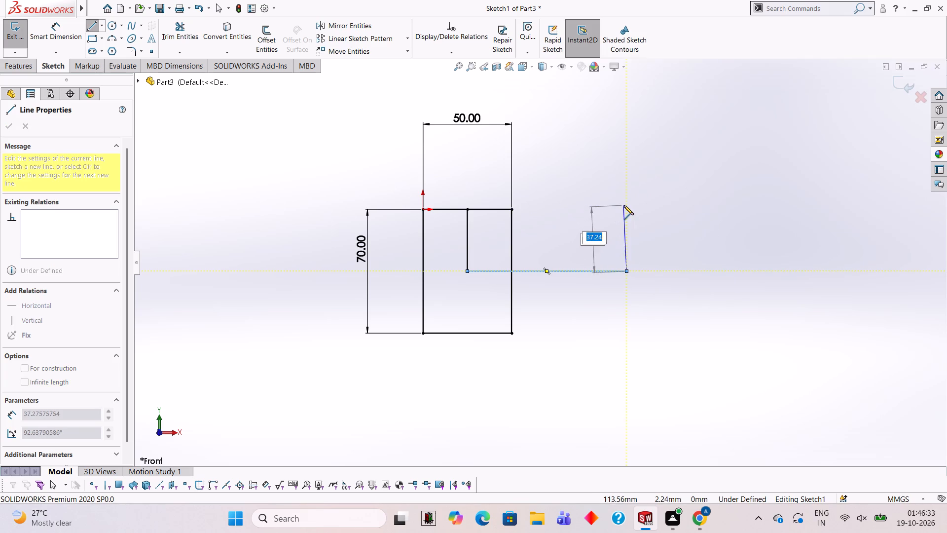
Draw a 20 mm vertical line up from the guide's end and a sloped line to the rectangle's upper-right corner.
{"action": "type", "text": "20"}
{"action": "key", "text": "Return"}
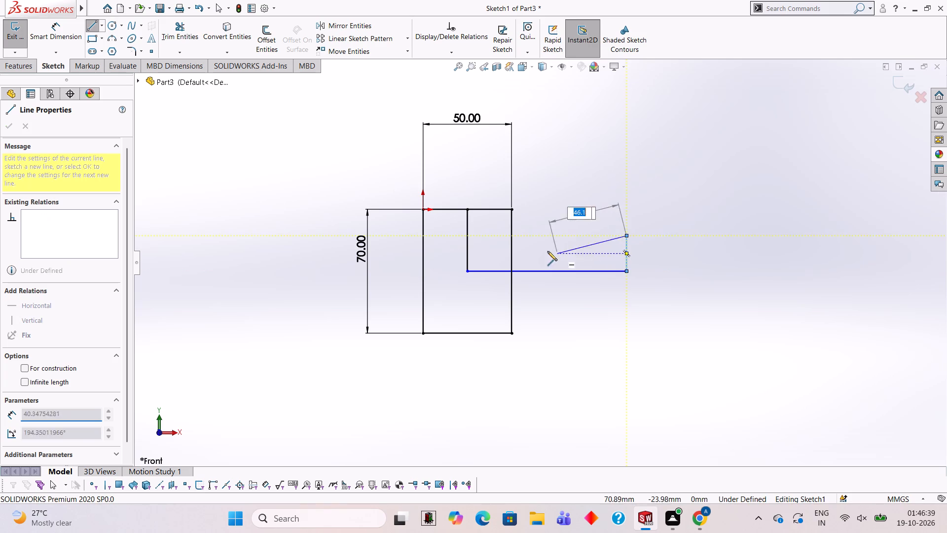
{"action": "left_click", "coordinate": [511, 210]}
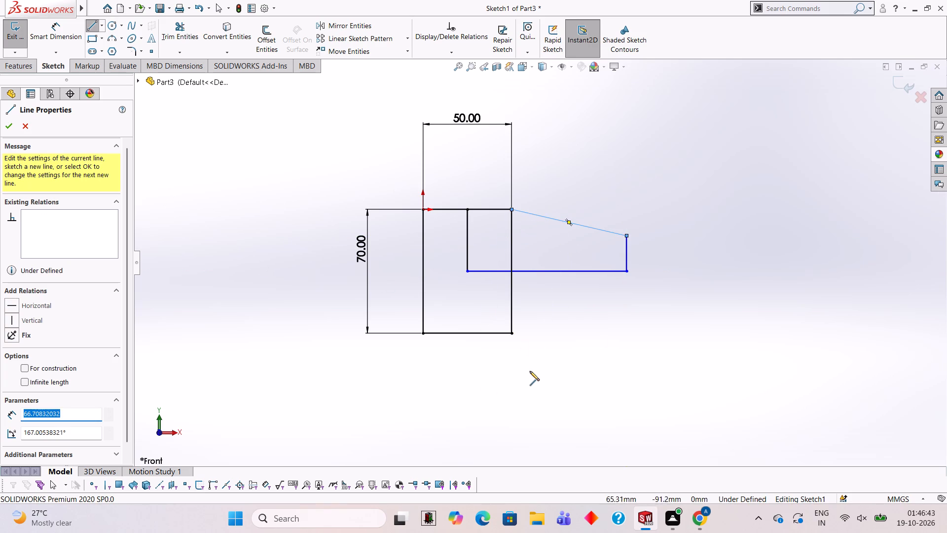
{"action": "left_click", "coordinate": [511, 333]}
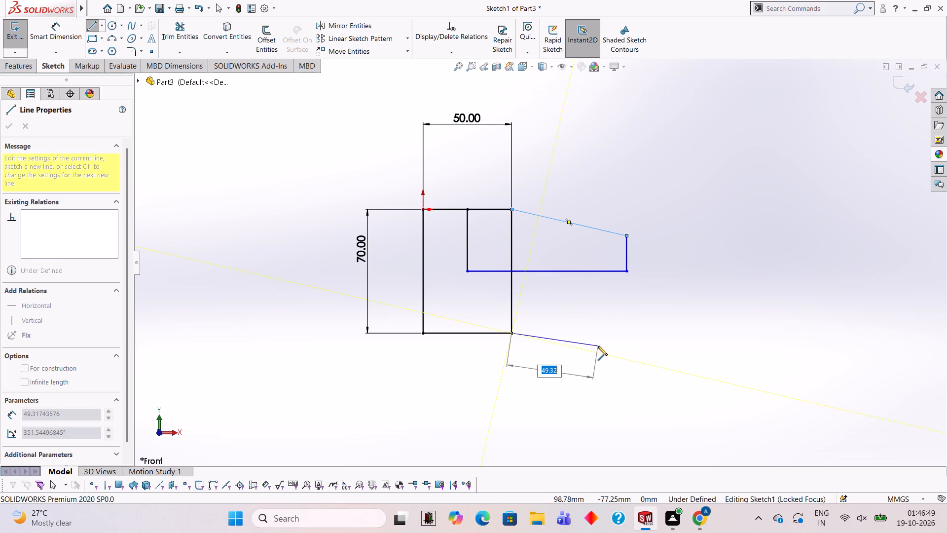
{"action": "key", "text": "Escape"}
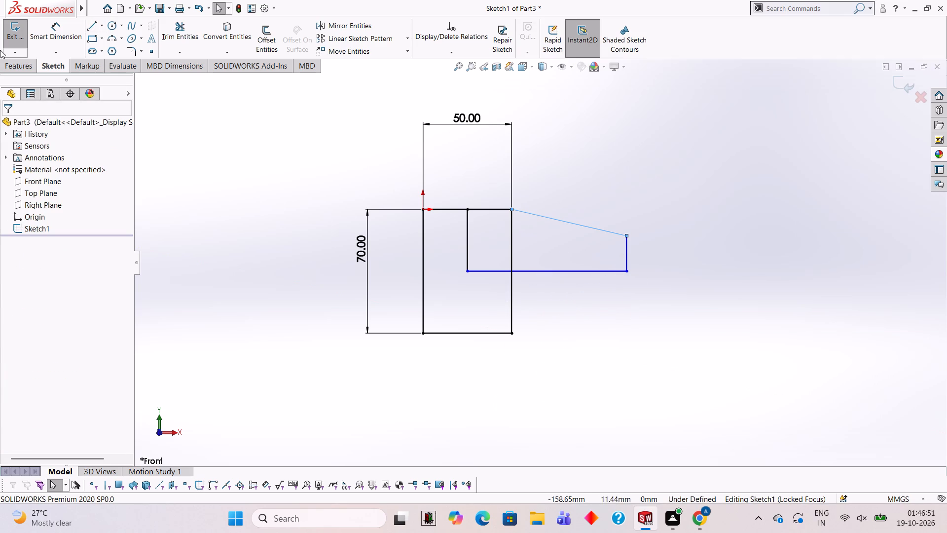
Draw a 20 mm vertical line down from the guide's end and a sloped line to the rectangle's lower-right corner.
{"action": "left_click", "coordinate": [87, 23]}
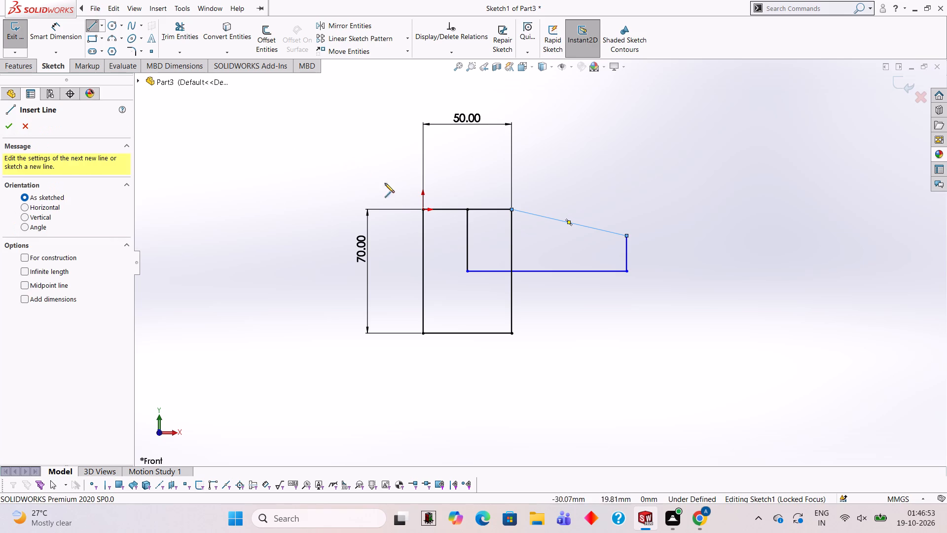
{"action": "left_click", "coordinate": [626, 270]}
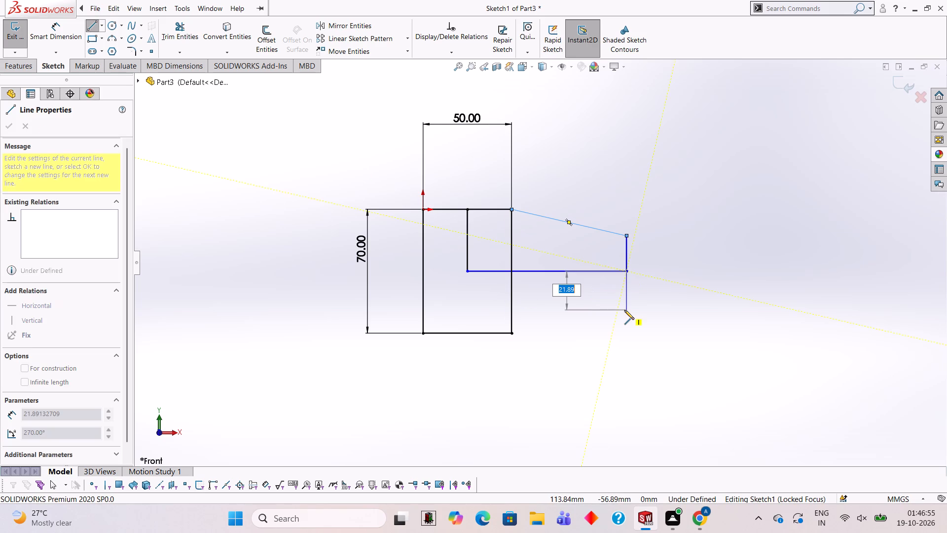
{"action": "type", "text": "20"}
{"action": "key", "text": "Return"}
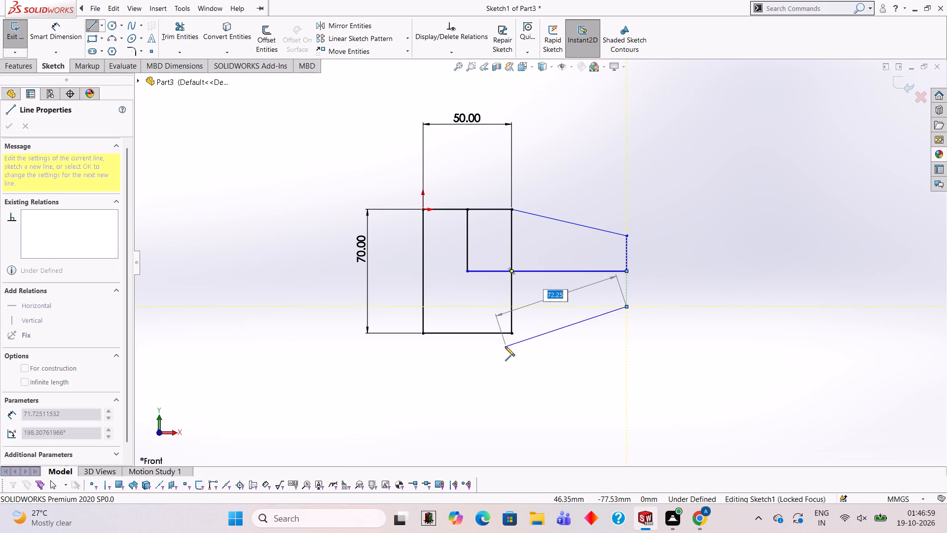
{"action": "left_click", "coordinate": [511, 334]}
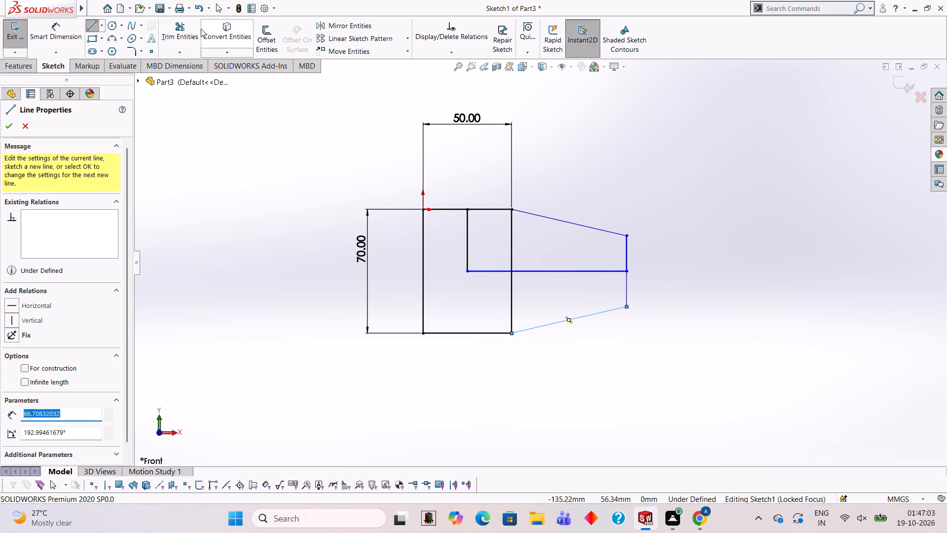
Trim away the vertical and horizontal guide lines inside the rectangle and the tapered section.
{"action": "left_click", "coordinate": [181, 26]}
{"action": "left_click", "coordinate": [468, 252]}
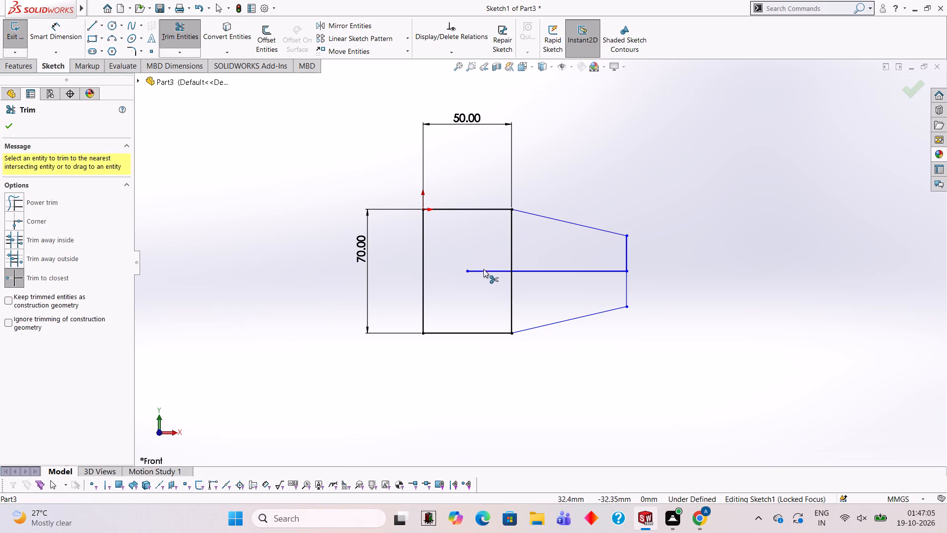
{"action": "left_click", "coordinate": [485, 271]}
{"action": "left_click", "coordinate": [552, 270]}
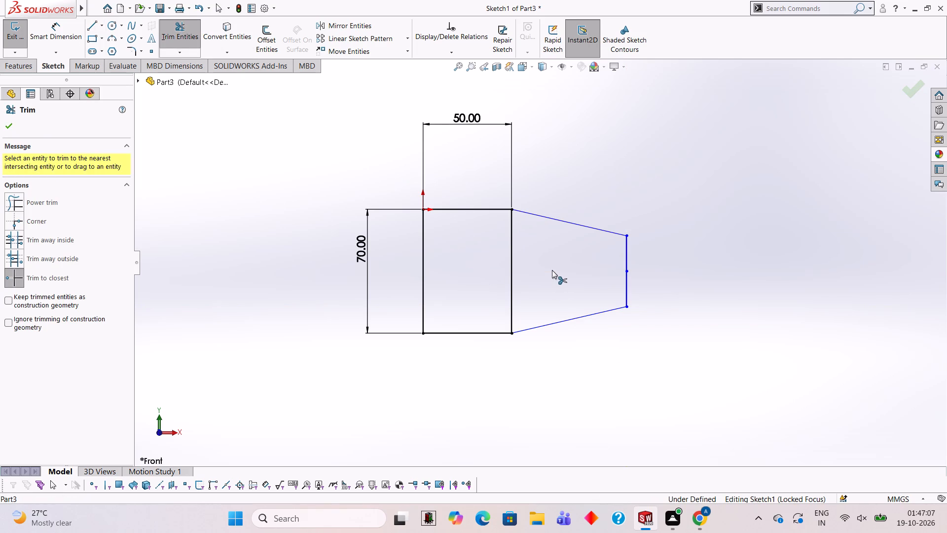
Add a horizontal dimension to the upper sloped line of the tapered section, placed above it.
{"action": "left_click", "coordinate": [69, 44]}
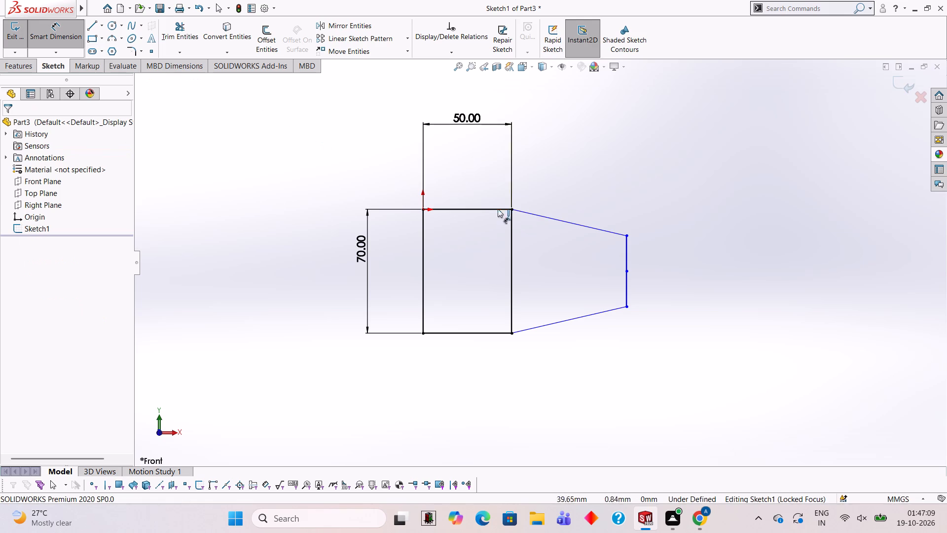
{"action": "left_click", "coordinate": [553, 218]}
{"action": "left_click", "coordinate": [550, 154]}
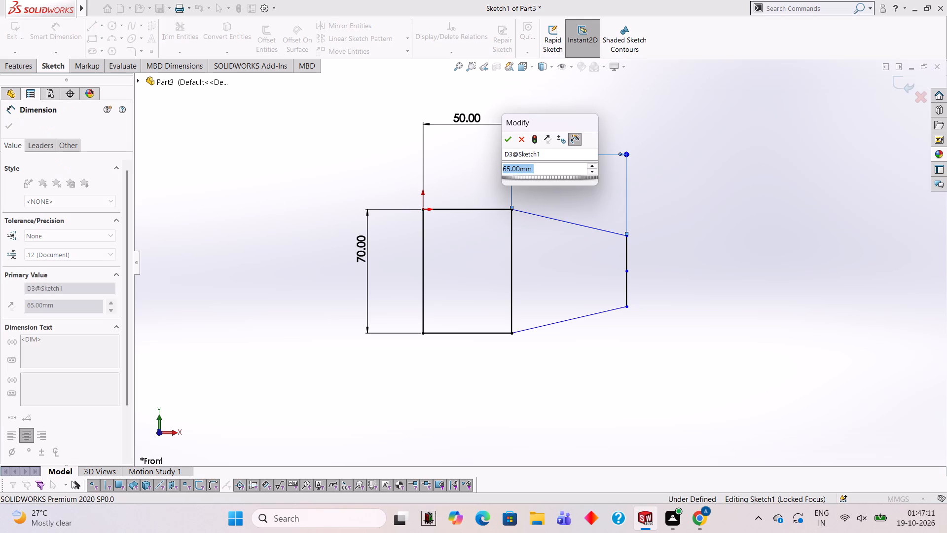
{"action": "left_click", "coordinate": [511, 138]}
{"action": "left_click", "coordinate": [656, 122]}
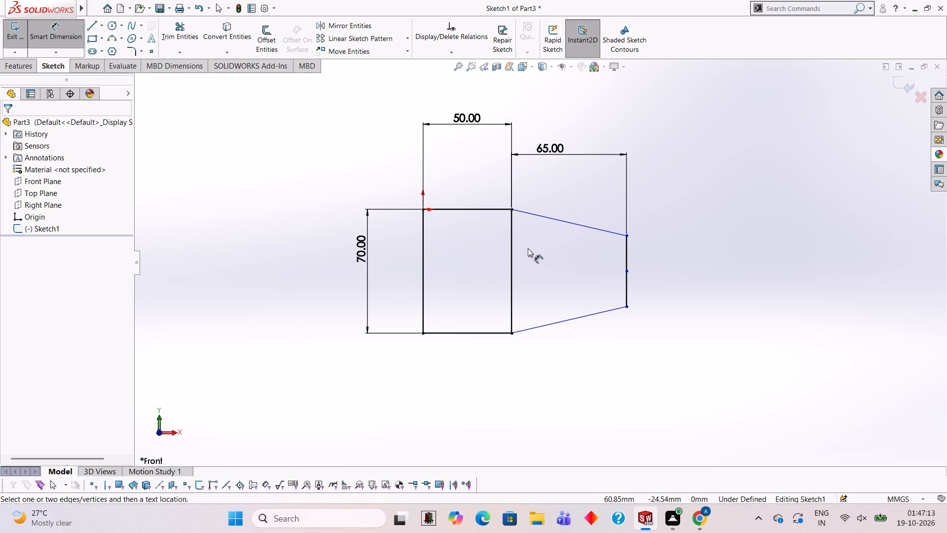
Add a vertical dimension from the rectangle's upper-right corner to the lower end of the taper's short vertical edge.
{"action": "left_click", "coordinate": [513, 208]}
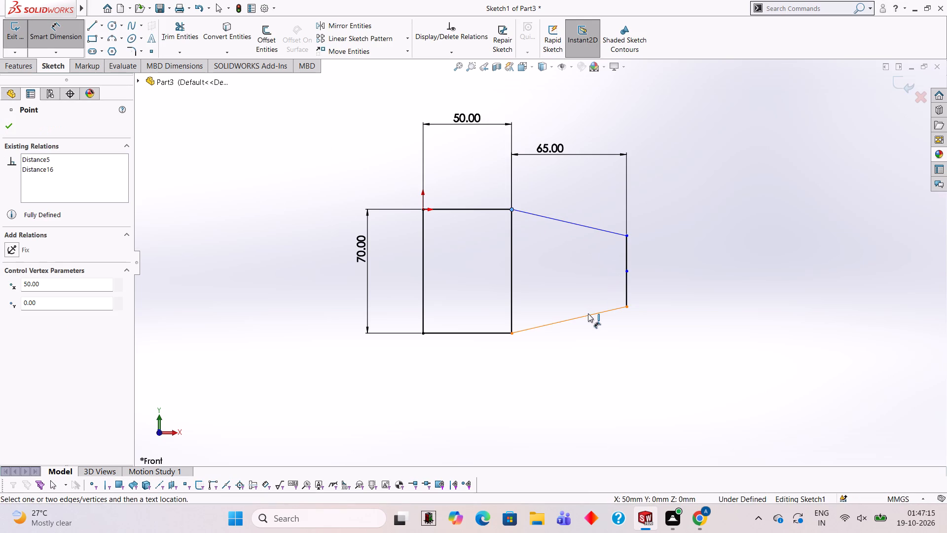
{"action": "left_click", "coordinate": [628, 307]}
{"action": "left_click", "coordinate": [707, 270]}
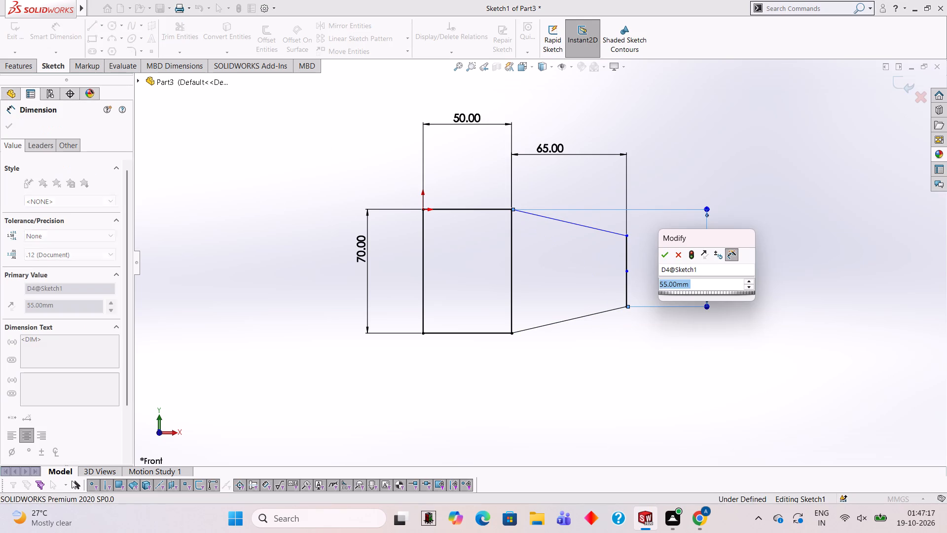
{"action": "left_click", "coordinate": [663, 252]}
{"action": "left_click", "coordinate": [672, 163]}
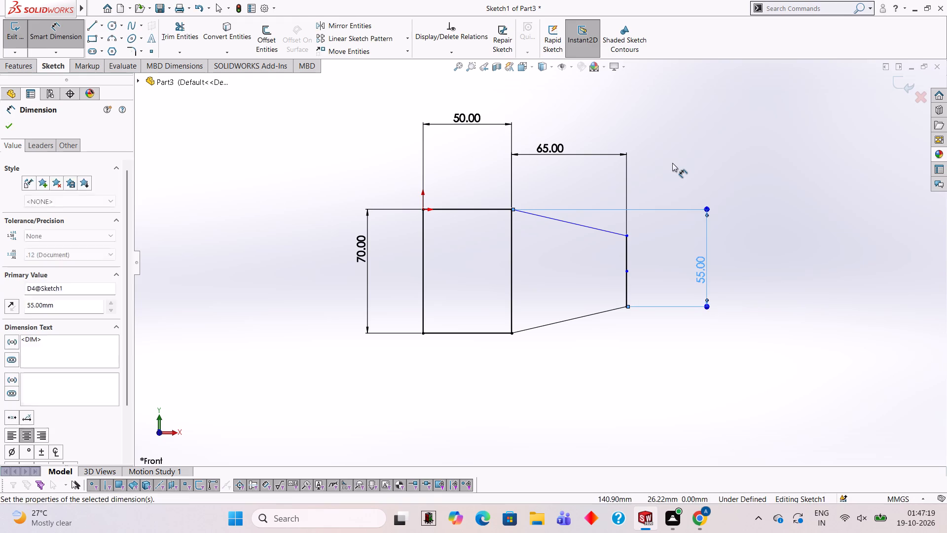
Replace the taper's two-piece vertical end edge with a single 40 mm vertical line joining the ends of the sloped lines.
{"action": "scroll", "coordinate": [624, 271], "scroll_direction": "down", "scroll_amount": 2}
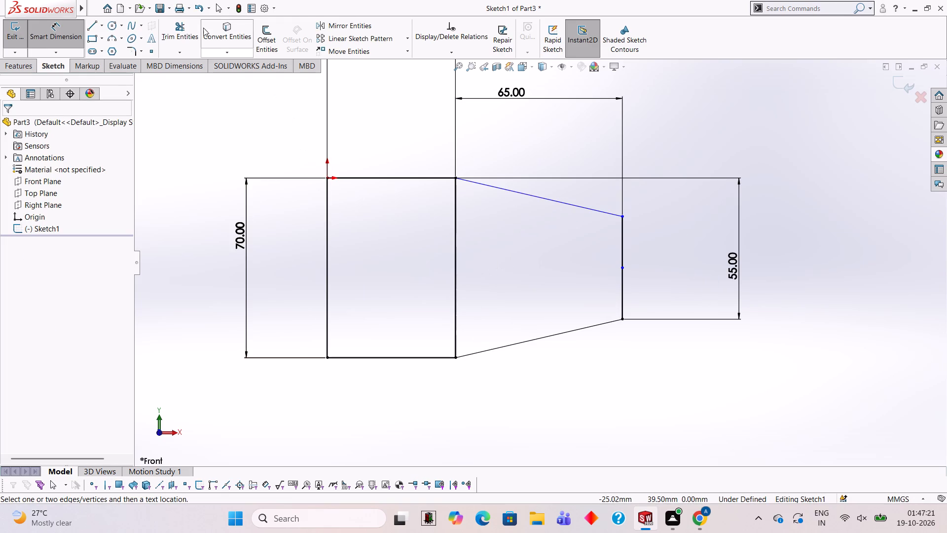
{"action": "left_click", "coordinate": [194, 22]}
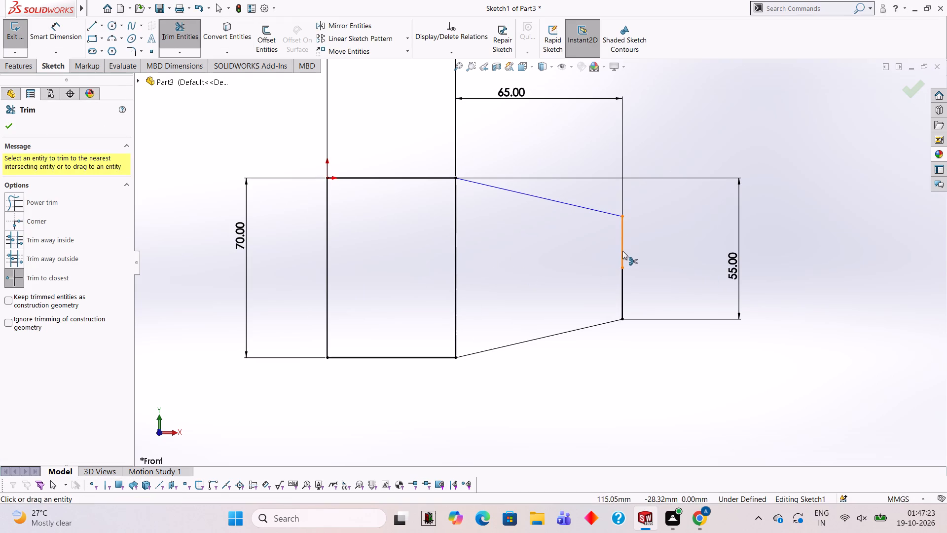
{"action": "left_click", "coordinate": [622, 251]}
{"action": "left_click", "coordinate": [622, 280]}
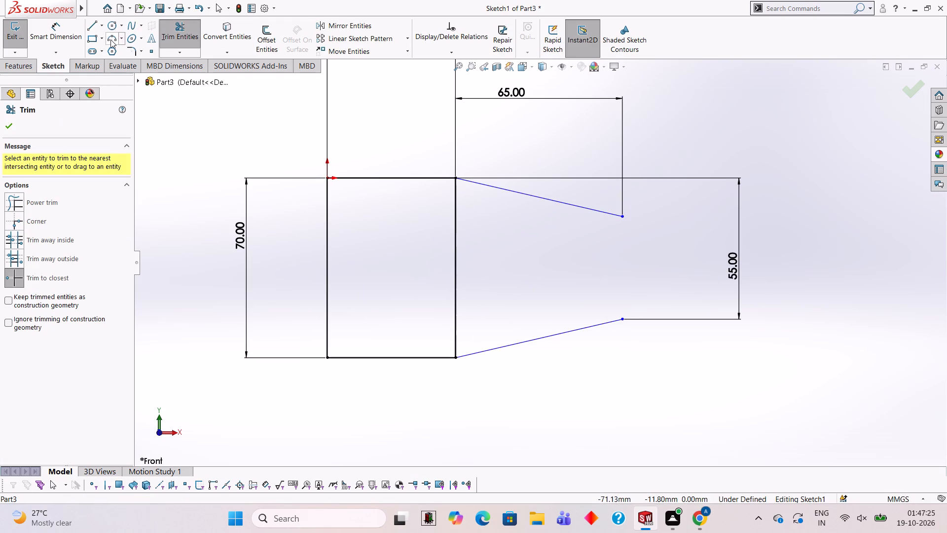
{"action": "left_click", "coordinate": [93, 26]}
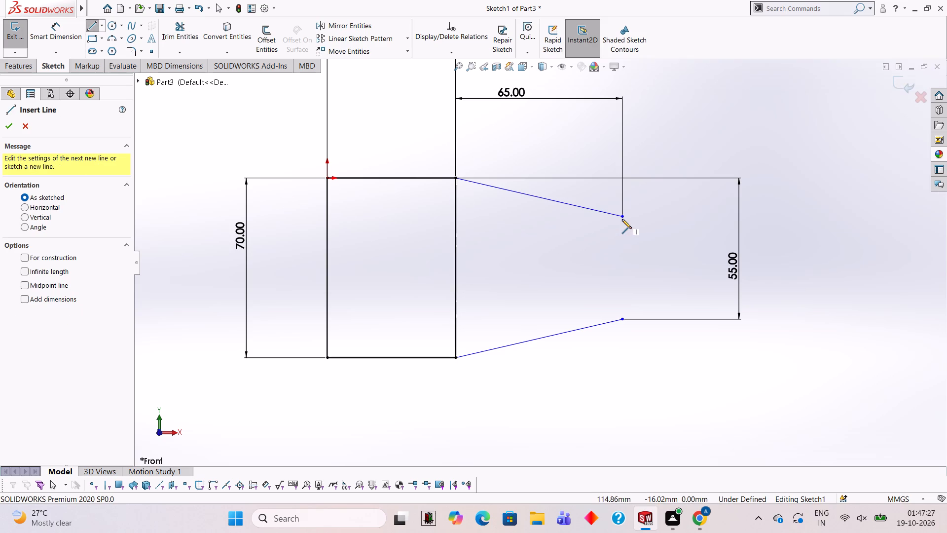
{"action": "left_click", "coordinate": [622, 216]}
{"action": "left_click", "coordinate": [623, 318]}
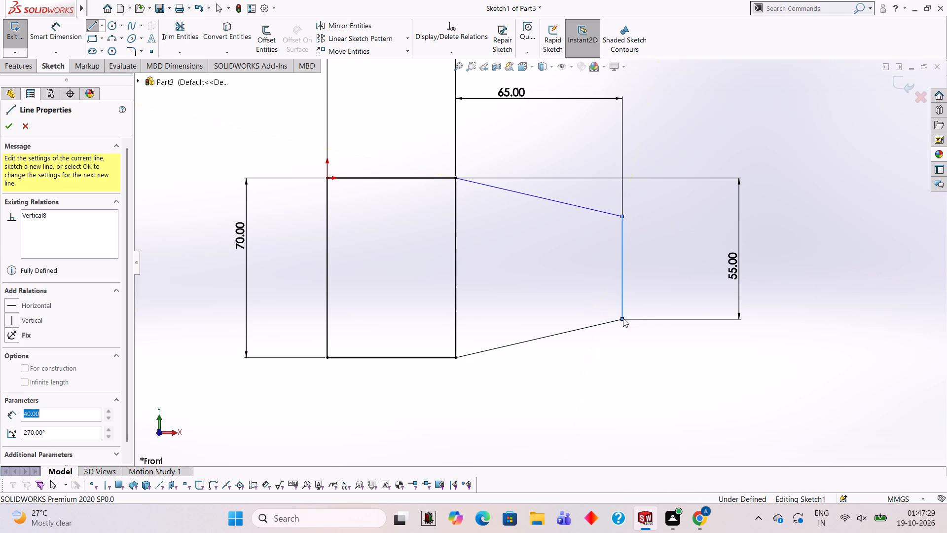
{"action": "key", "text": "Escape"}
{"action": "key", "text": "Escape"}
{"action": "key", "text": "Escape"}
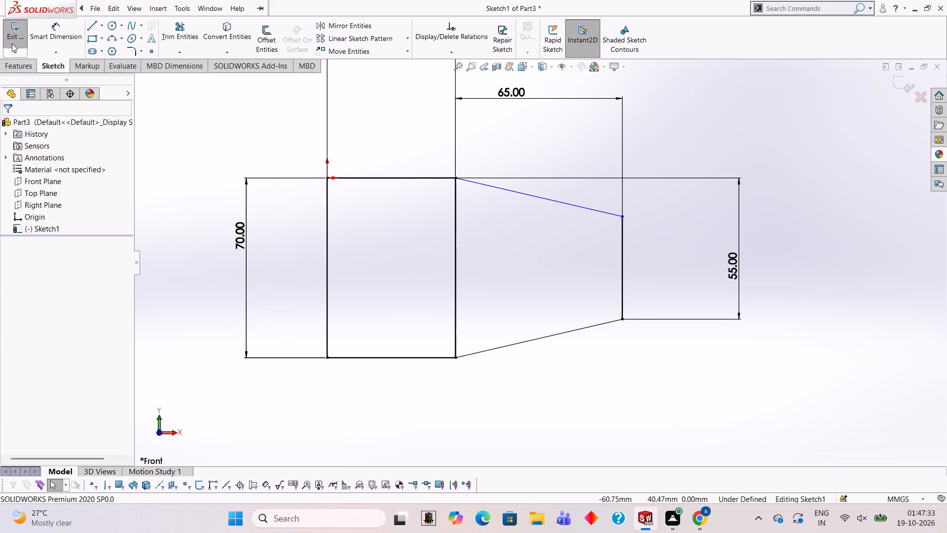
Add a vertical dimension from the rectangle's upper-right corner to the upper end of the taper's vertical edge.
{"action": "left_click", "coordinate": [102, 45]}
{"action": "left_click", "coordinate": [75, 32]}
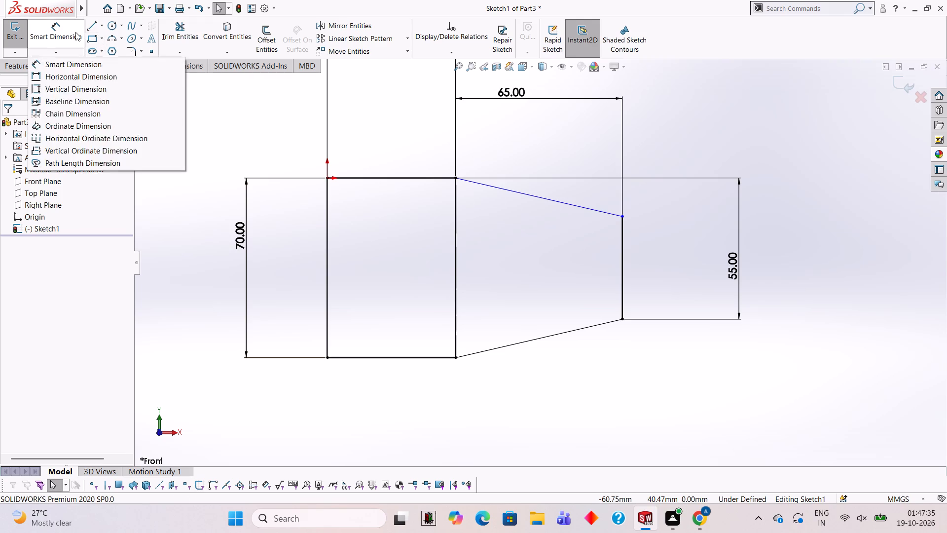
{"action": "left_click", "coordinate": [456, 176]}
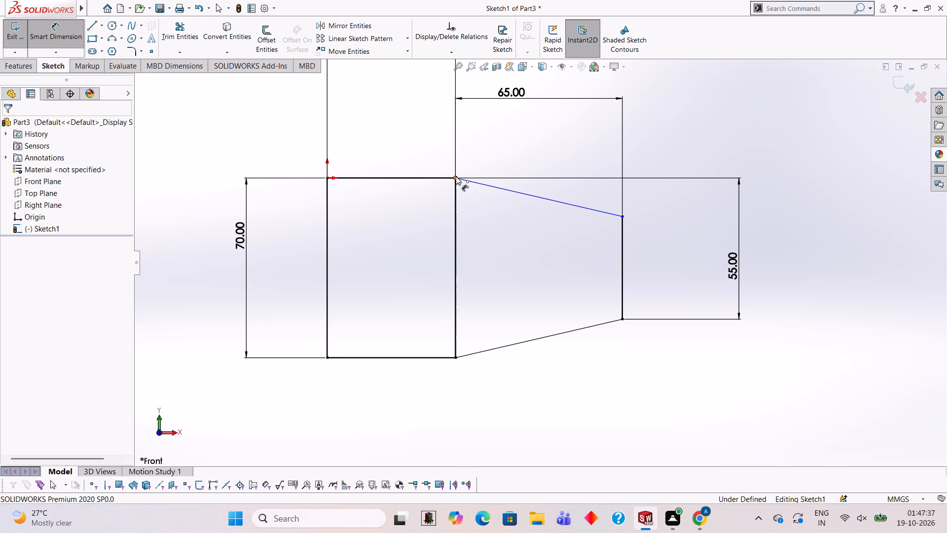
{"action": "left_click", "coordinate": [624, 219]}
{"action": "left_click", "coordinate": [667, 203]}
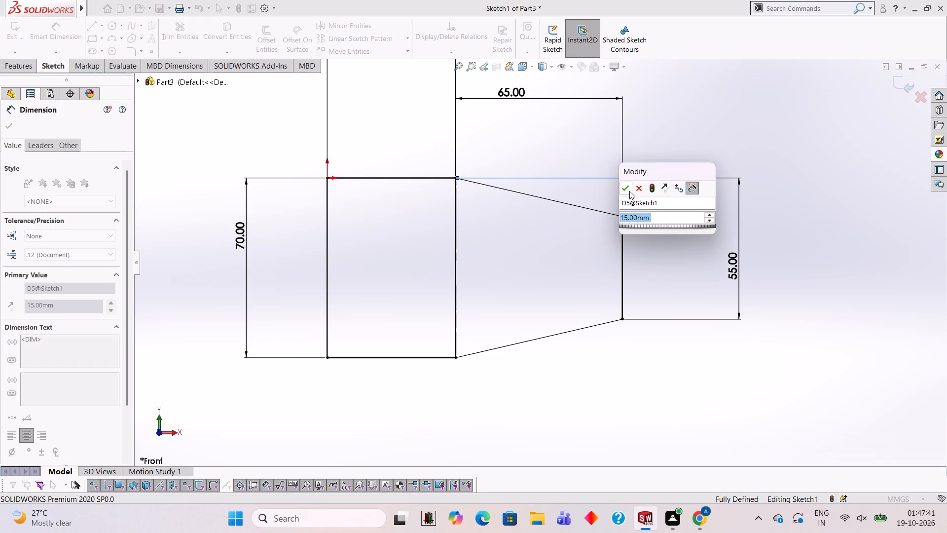
{"action": "left_click", "coordinate": [629, 191]}
{"action": "left_click", "coordinate": [648, 161]}
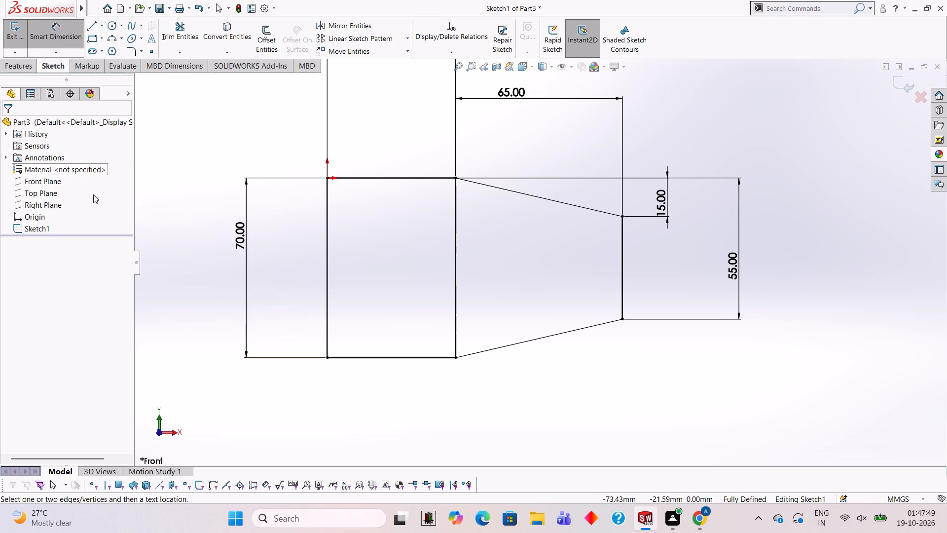
Trim away the vertical rectangle edge shared with the tapered section to leave one closed profile.
{"action": "left_click", "coordinate": [172, 34]}
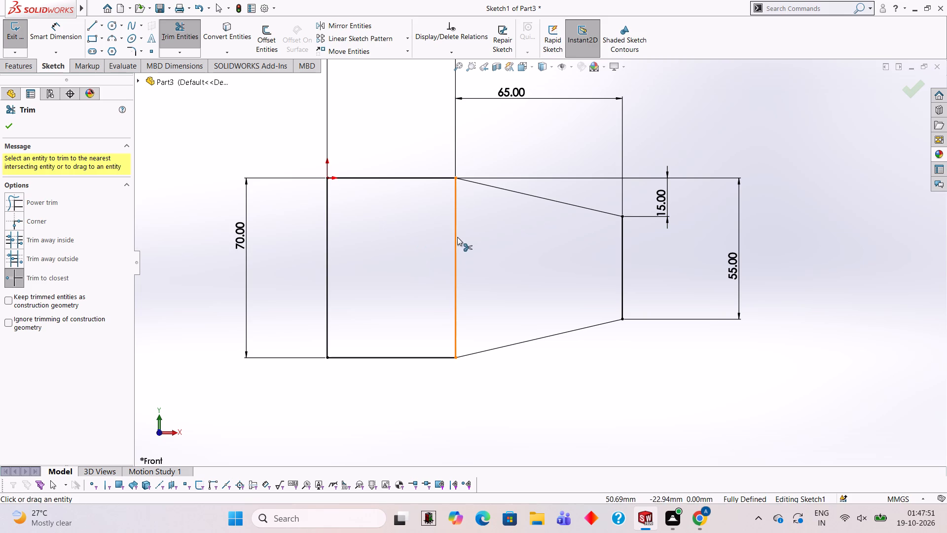
{"action": "left_click", "coordinate": [455, 239]}
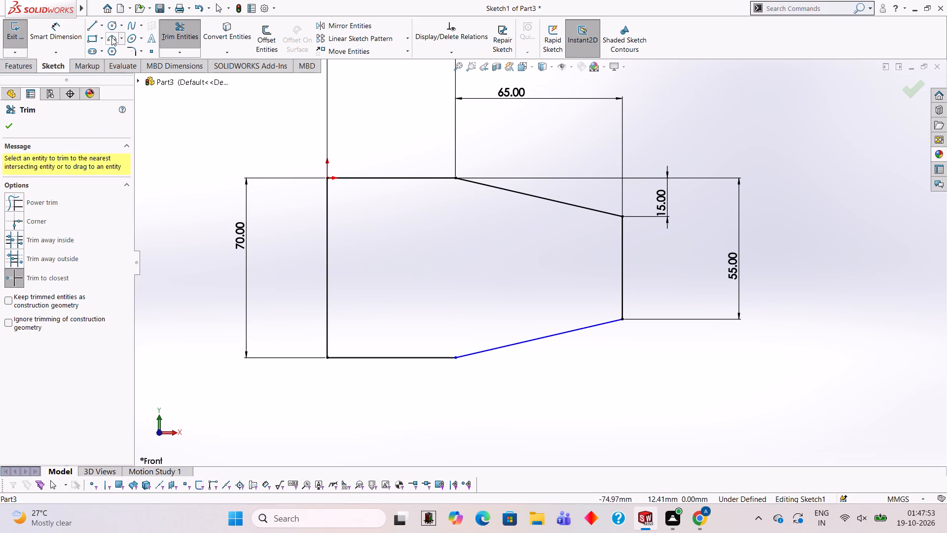
Add a horizontal dimension below the profile between the endpoints of the lower sloped line.
{"action": "left_click", "coordinate": [71, 29]}
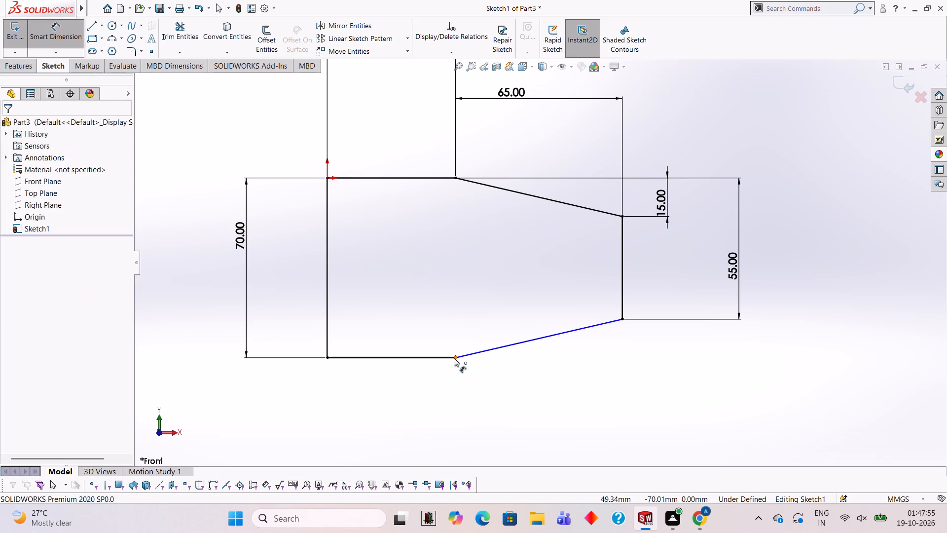
{"action": "left_click", "coordinate": [454, 358]}
{"action": "left_click", "coordinate": [623, 321]}
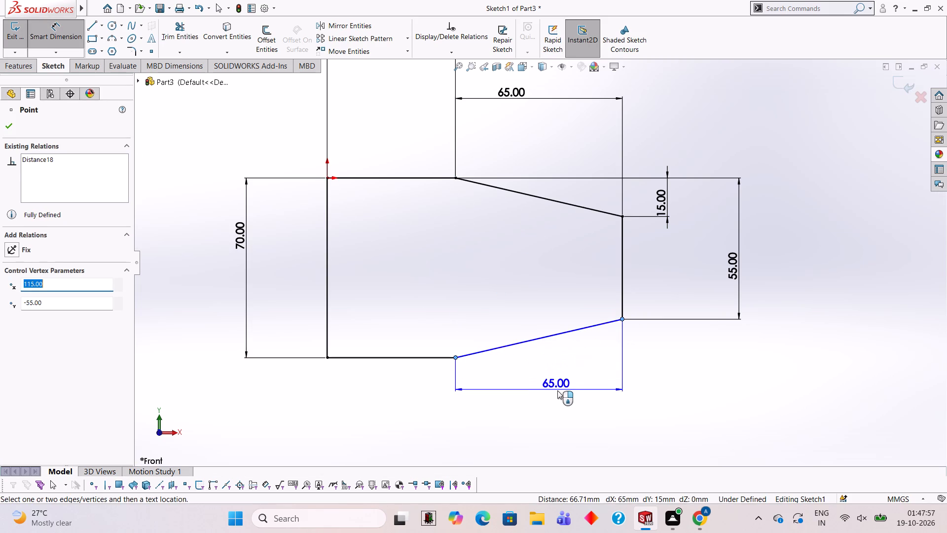
{"action": "left_click", "coordinate": [557, 390]}
{"action": "left_click", "coordinate": [514, 378]}
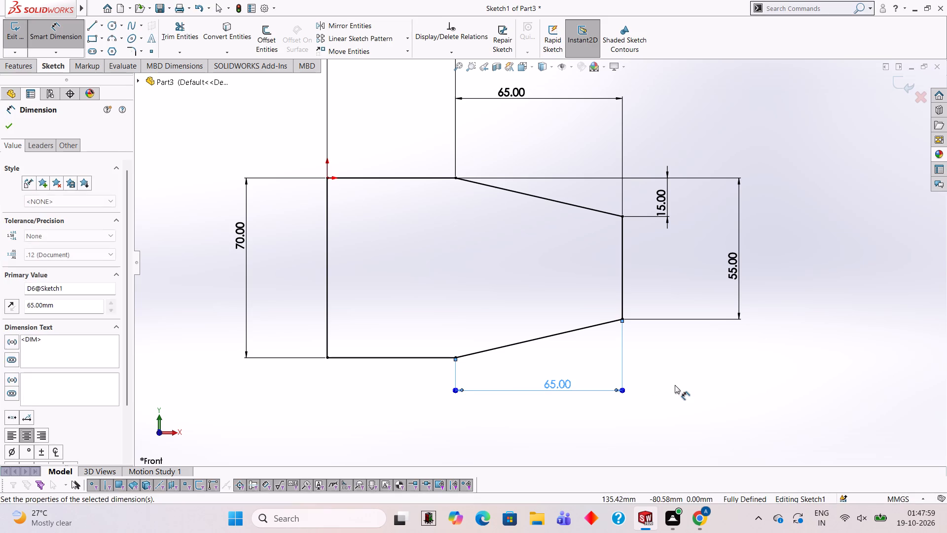
{"action": "left_click", "coordinate": [675, 385]}
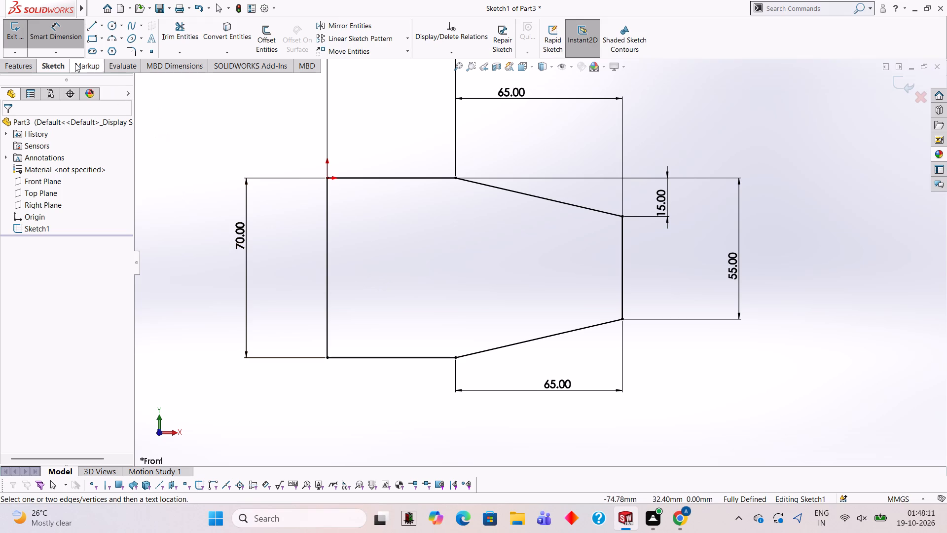
Extrude the closed profile as a blind boss 100 mm deep in the reversed direction.
{"action": "left_click", "coordinate": [27, 67]}
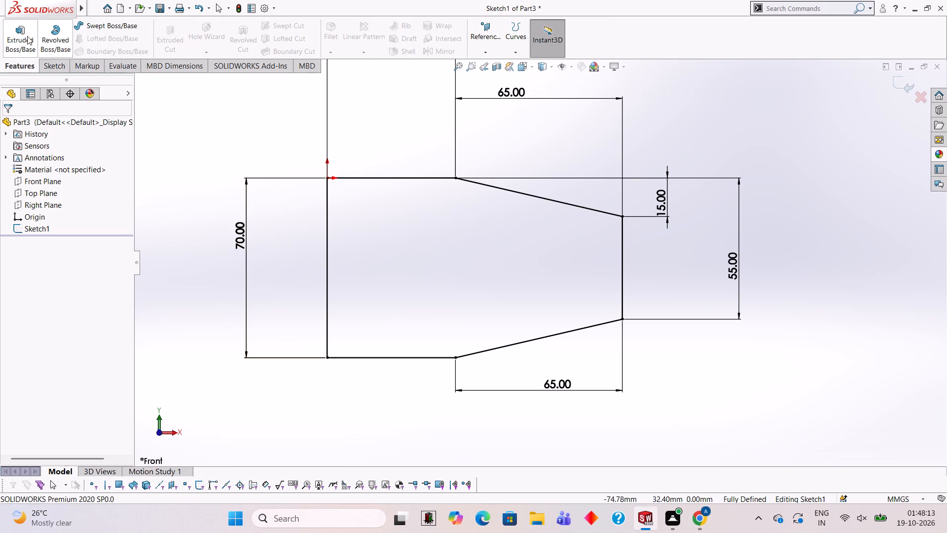
{"action": "left_click", "coordinate": [20, 32]}
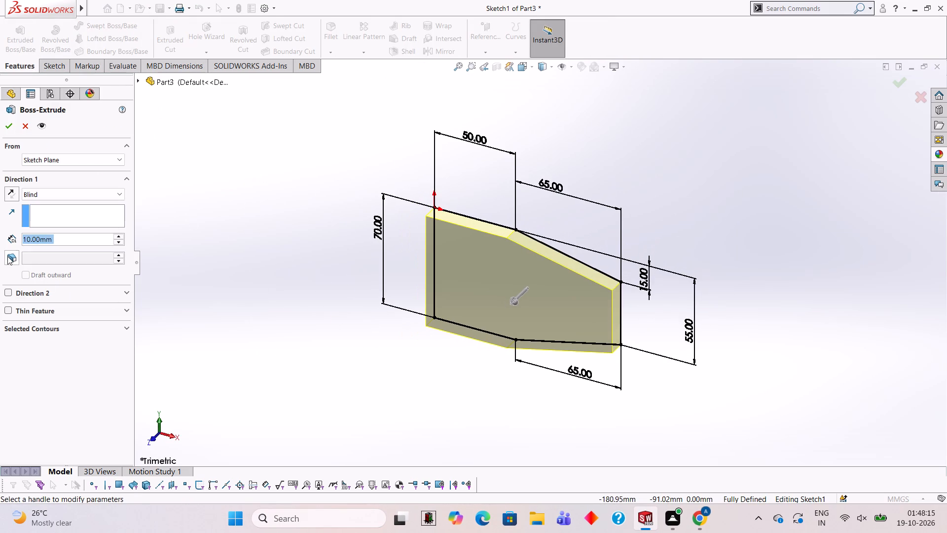
{"action": "left_click", "coordinate": [11, 197]}
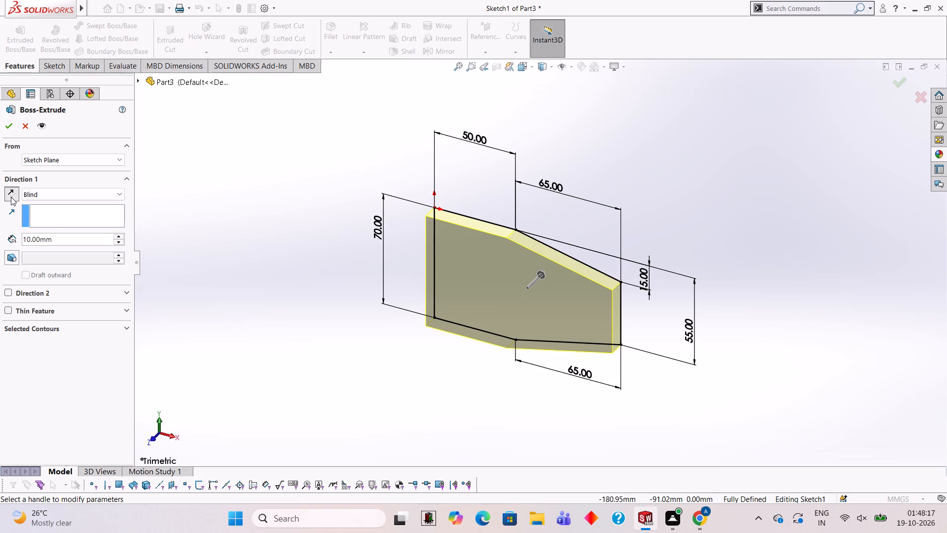
{"action": "left_click", "coordinate": [78, 240]}
{"action": "key", "text": "BackSpace"}
{"action": "key", "text": "BackSpace"}
{"action": "key", "text": "BackSpace"}
{"action": "key", "text": "BackSpace"}
{"action": "key", "text": "BackSpace"}
{"action": "key", "text": "BackSpace"}
{"action": "key", "text": "BackSpace"}
{"action": "key", "text": "BackSpace"}
{"action": "key", "text": "BackSpace"}
{"action": "key", "text": "BackSpace"}
{"action": "key", "text": "BackSpace"}
{"action": "key", "text": "BackSpace"}
{"action": "key", "text": "BackSpace"}
{"action": "key", "text": "BackSpace"}
{"action": "key", "text": "BackSpace"}
{"action": "key", "text": "BackSpace"}
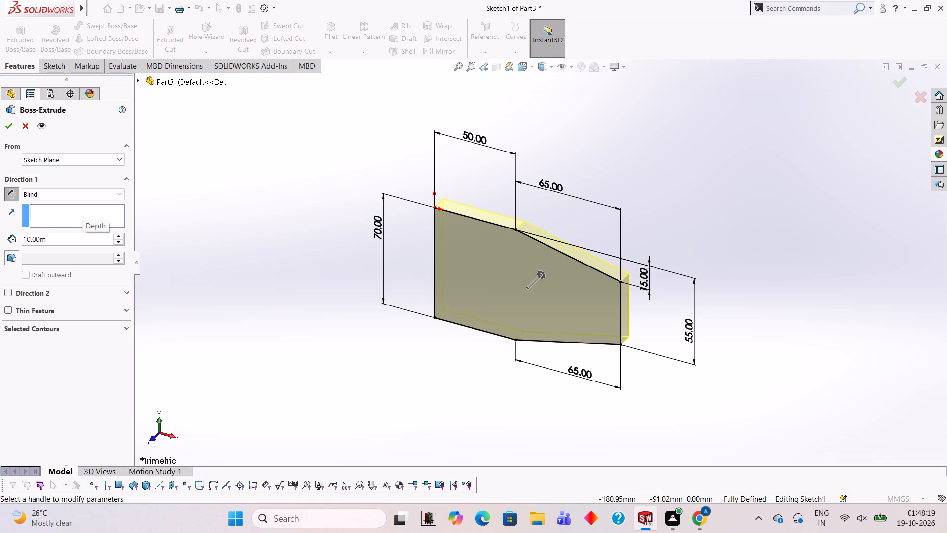
{"action": "type", "text": "100"}
{"action": "key", "text": "Return"}
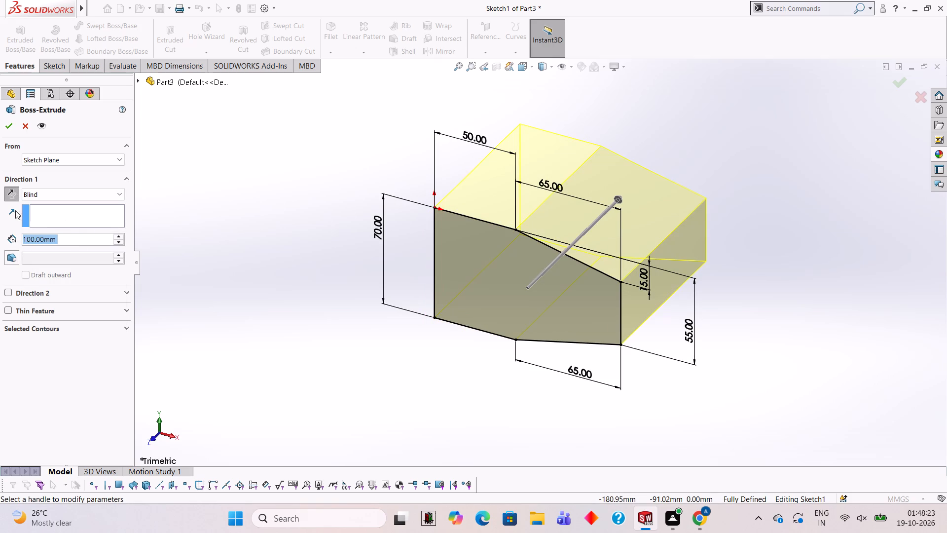
{"action": "left_click", "coordinate": [11, 130]}
{"action": "left_click", "coordinate": [268, 165]}
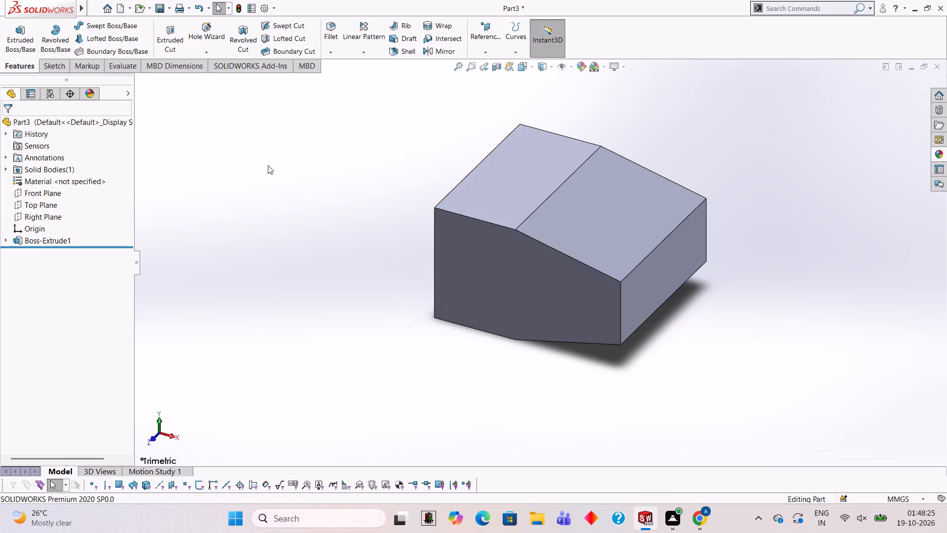
Start a new sketch on the front face of the extruded body, viewed straight on.
{"action": "middle_click_drag", "start_coordinate": [318, 183], "coordinate": [351, 147]}
{"action": "middle_click_drag", "start_coordinate": [655, 282], "coordinate": [614, 258]}
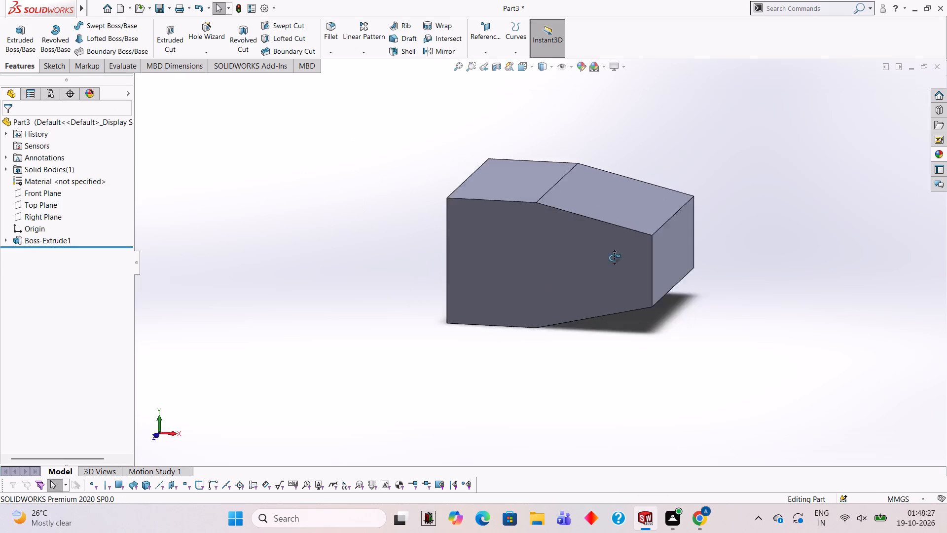
{"action": "middle_click_drag", "start_coordinate": [614, 258], "coordinate": [652, 242]}
{"action": "left_click", "coordinate": [541, 228]}
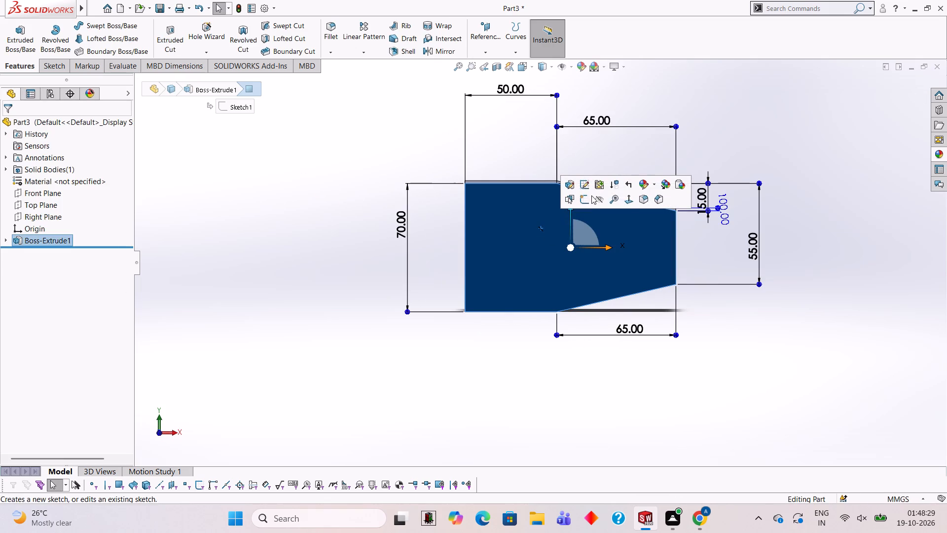
{"action": "left_click", "coordinate": [584, 194]}
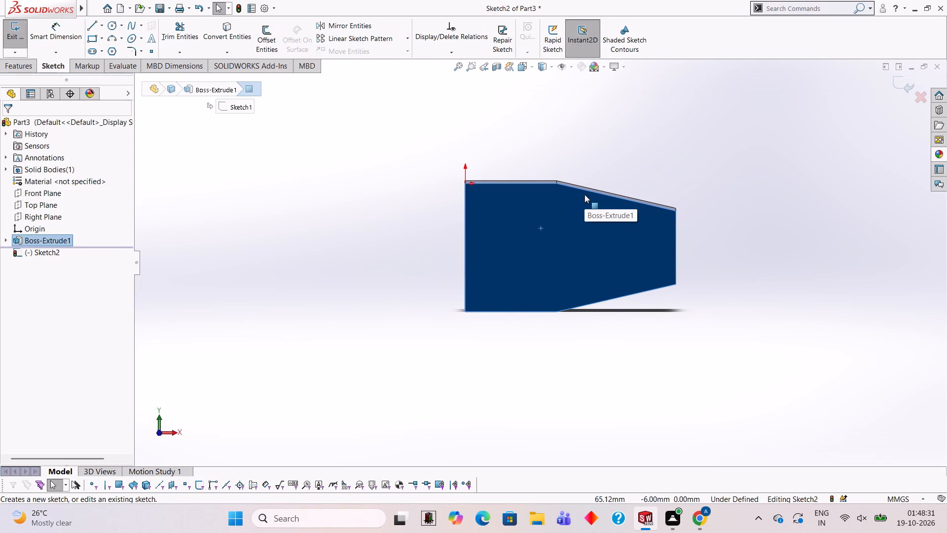
{"action": "key", "text": "ctrl+8"}
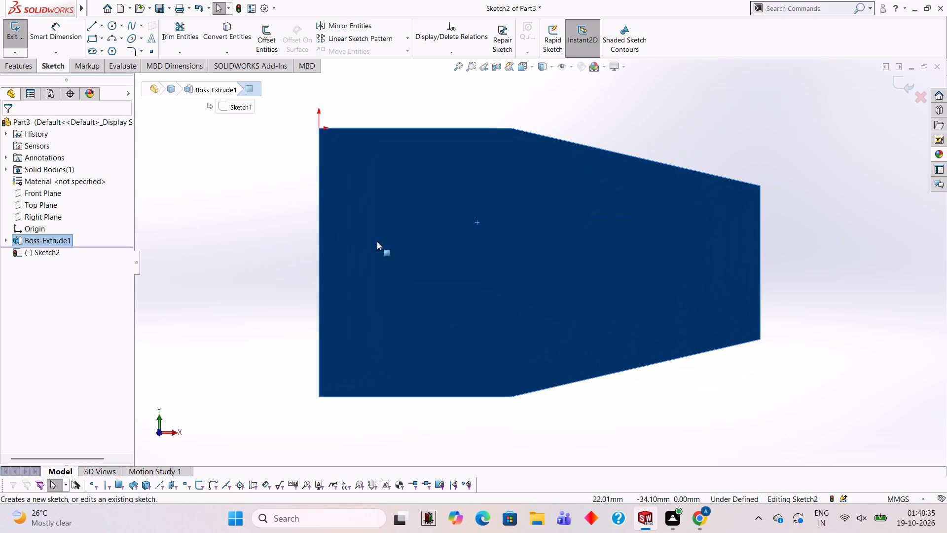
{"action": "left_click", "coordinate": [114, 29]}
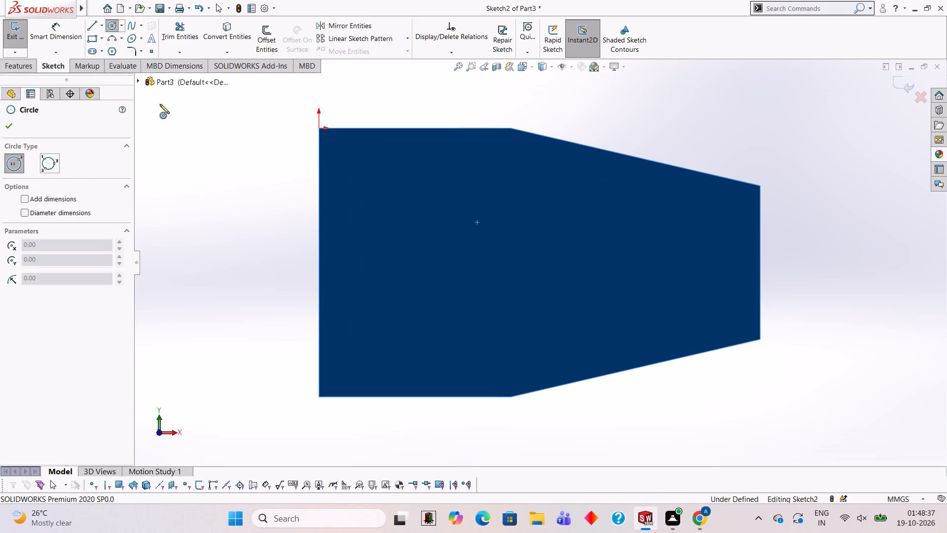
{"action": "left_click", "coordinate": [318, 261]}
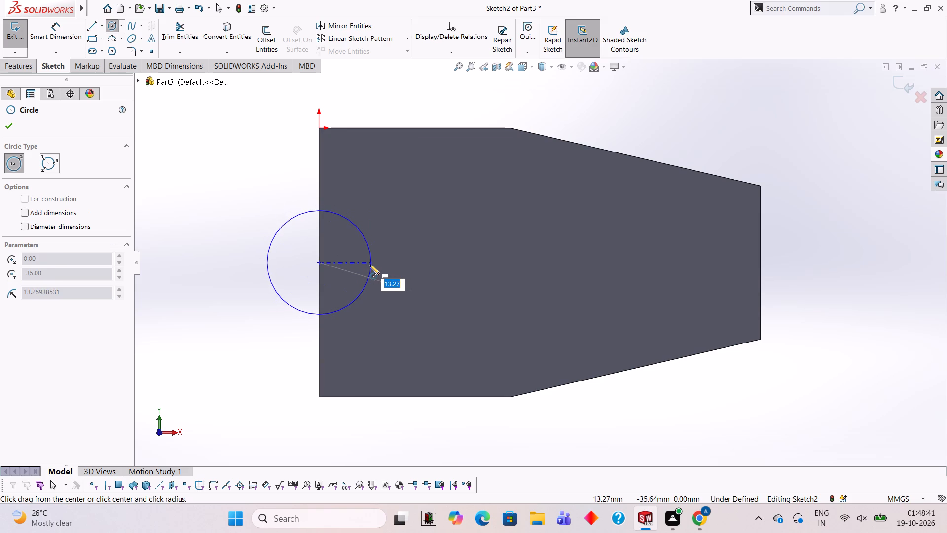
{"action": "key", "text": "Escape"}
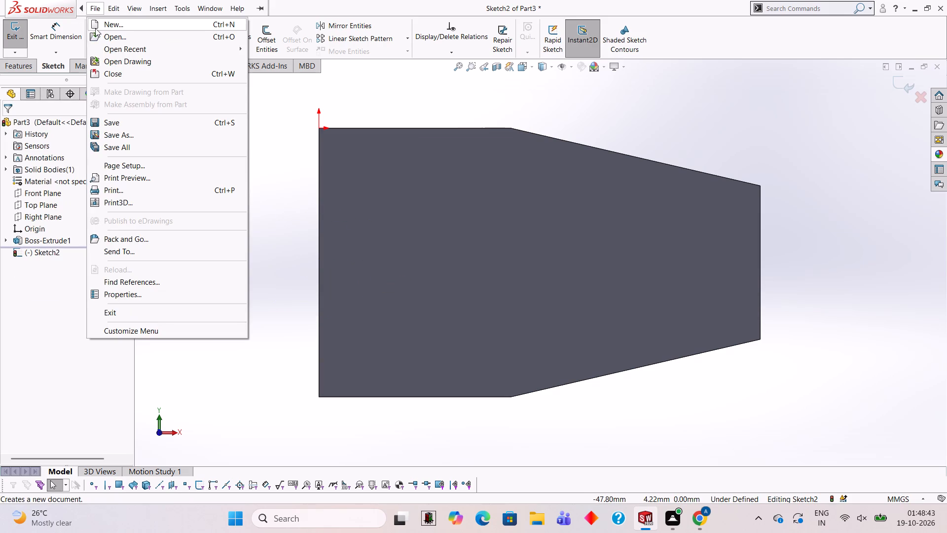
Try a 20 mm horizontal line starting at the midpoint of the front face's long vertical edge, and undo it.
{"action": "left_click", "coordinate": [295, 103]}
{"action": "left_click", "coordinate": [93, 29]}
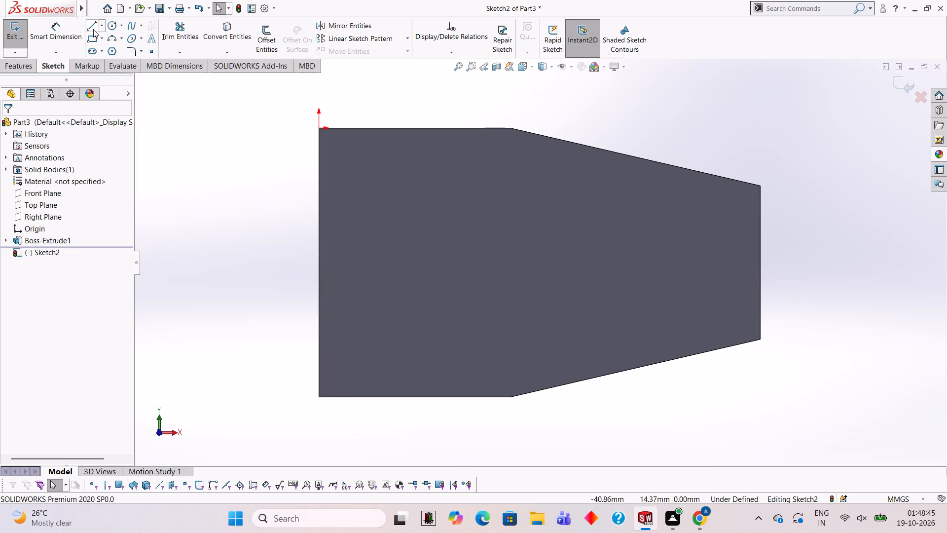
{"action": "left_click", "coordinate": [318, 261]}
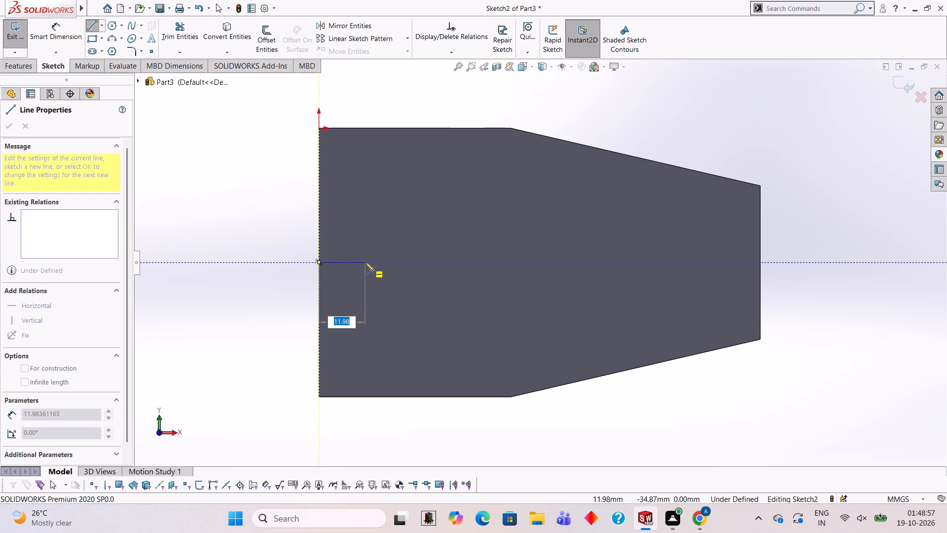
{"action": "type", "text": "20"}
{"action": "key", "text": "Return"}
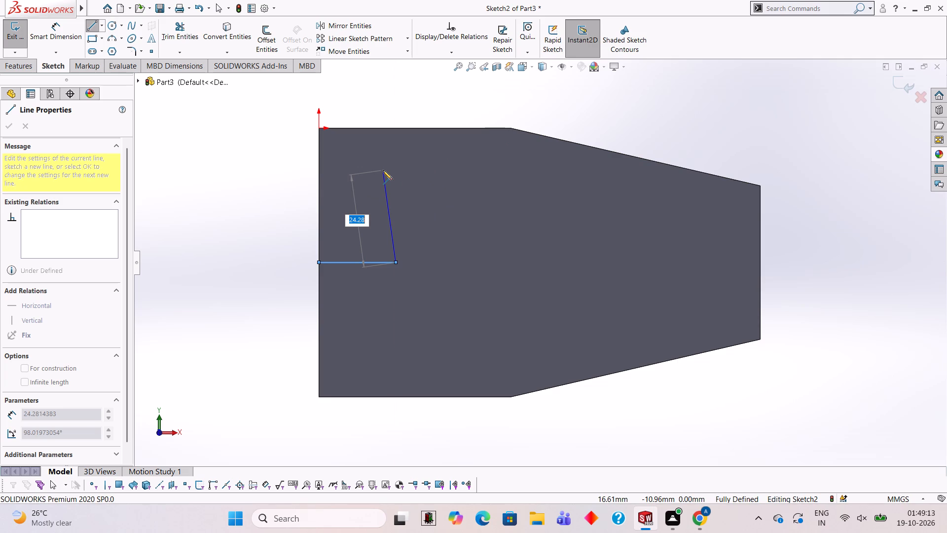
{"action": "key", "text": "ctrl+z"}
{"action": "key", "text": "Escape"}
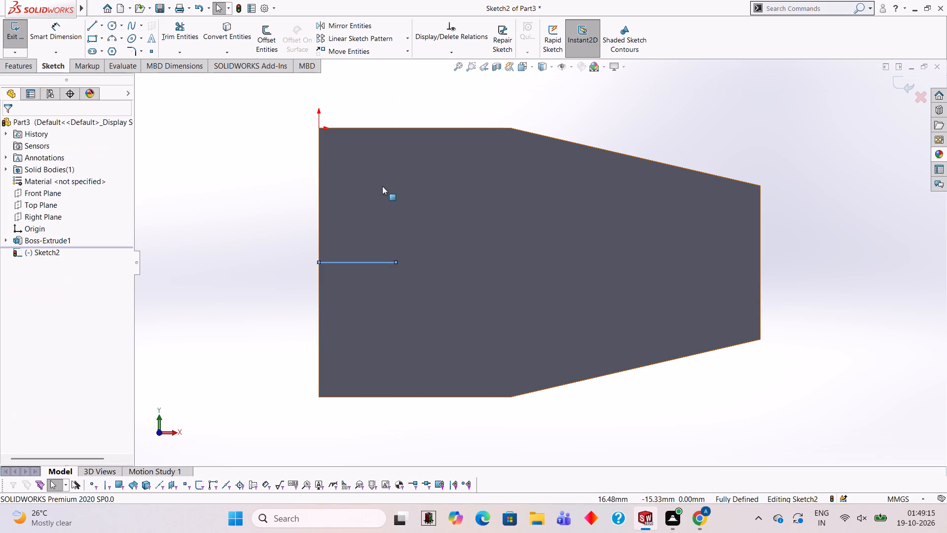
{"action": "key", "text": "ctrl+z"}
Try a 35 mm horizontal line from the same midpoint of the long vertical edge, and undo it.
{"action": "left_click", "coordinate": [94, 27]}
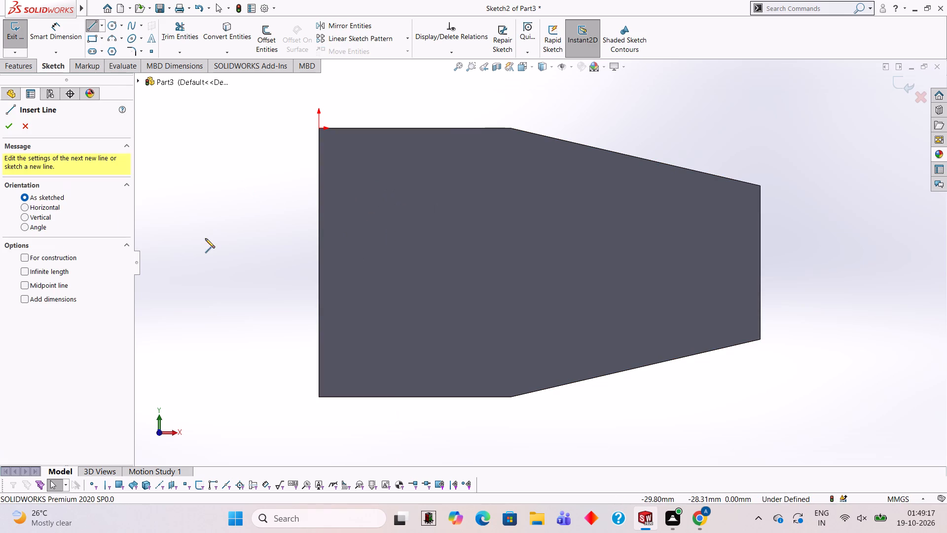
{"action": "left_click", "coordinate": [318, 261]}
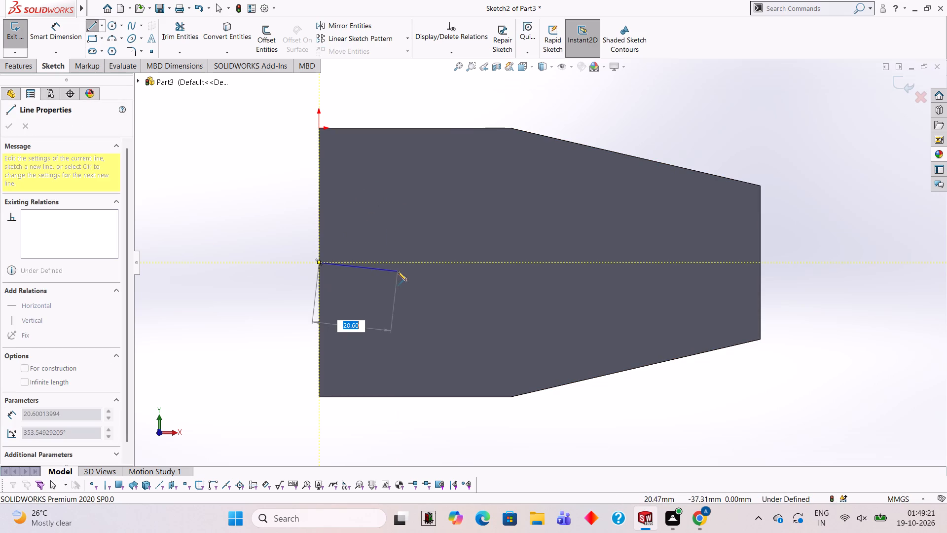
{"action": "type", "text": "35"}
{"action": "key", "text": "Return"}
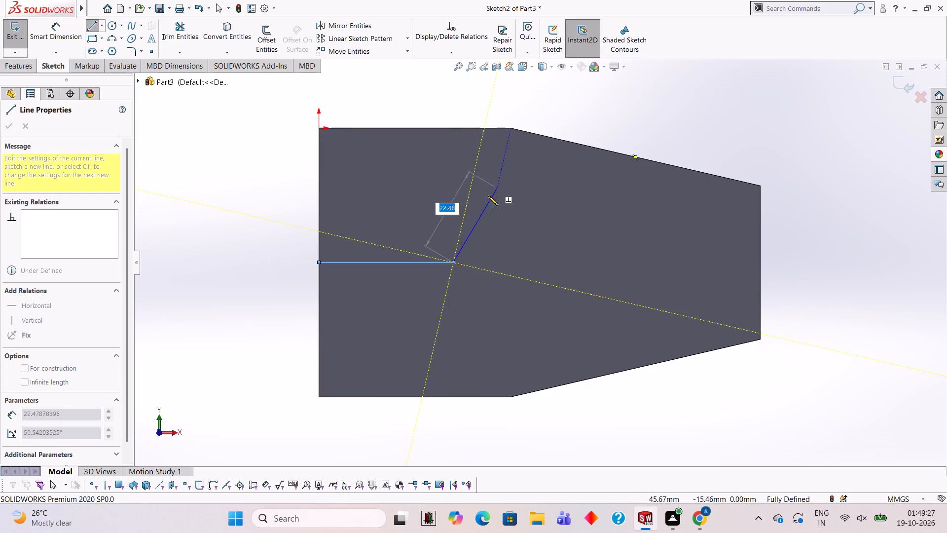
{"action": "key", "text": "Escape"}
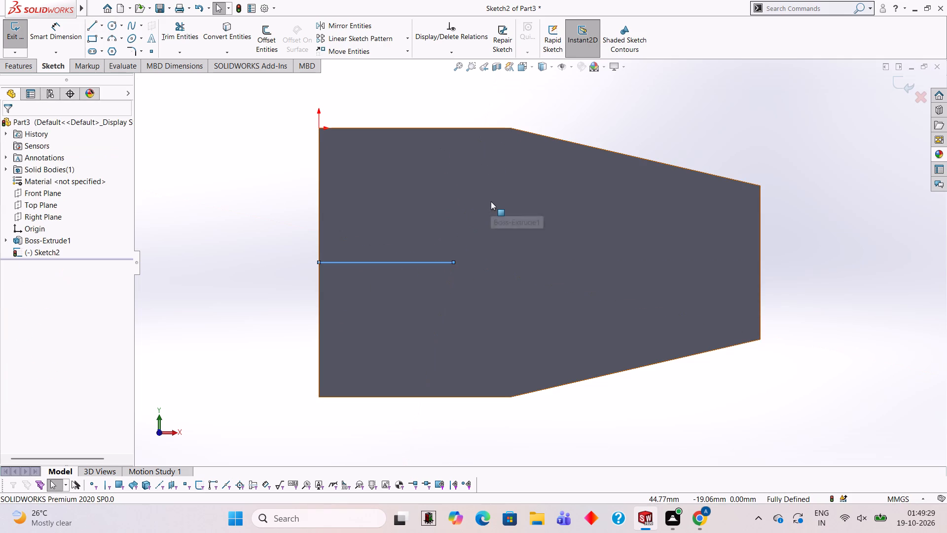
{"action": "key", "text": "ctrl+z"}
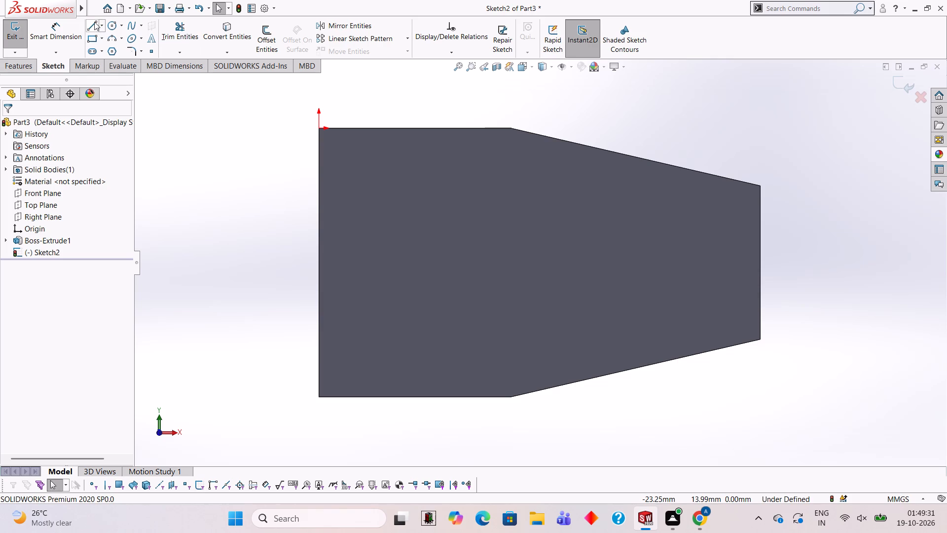
Draw a 35 mm vertical line downward from the midpoint of the front face's top horizontal edge.
{"action": "left_click", "coordinate": [94, 22]}
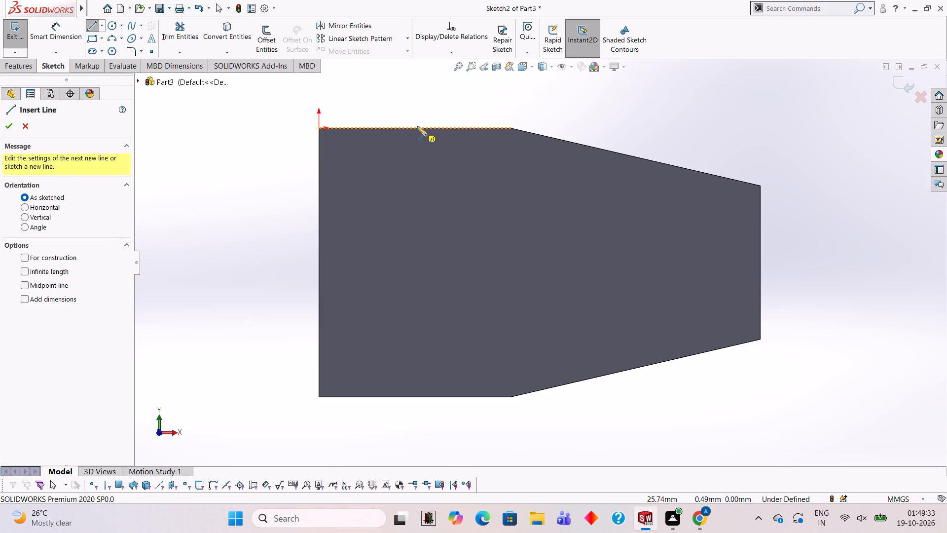
{"action": "left_click", "coordinate": [414, 126]}
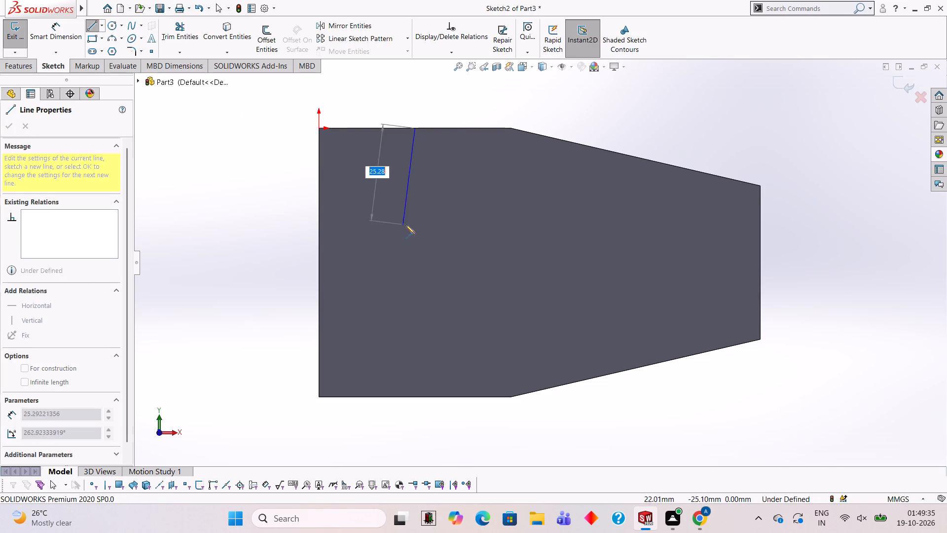
{"action": "type", "text": "35"}
{"action": "key", "text": "Return"}
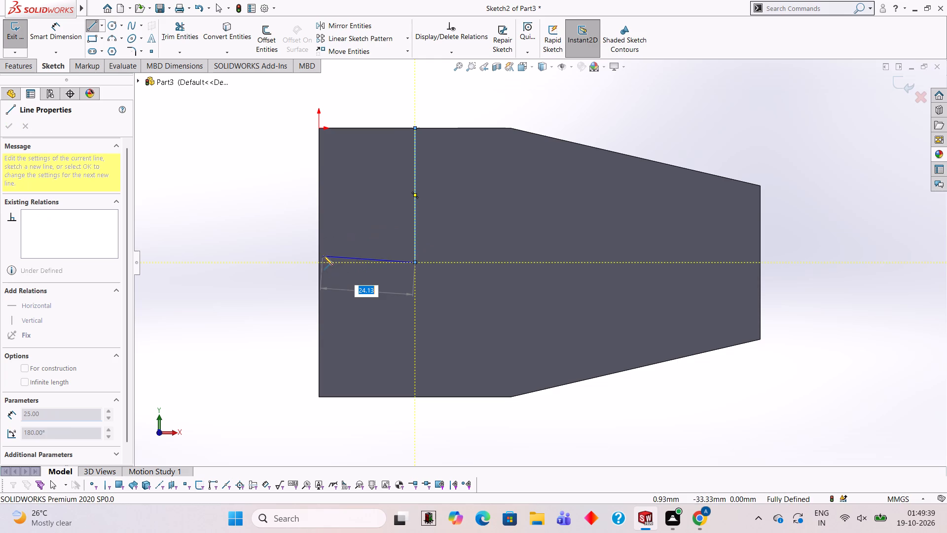
{"action": "key", "text": "Escape"}
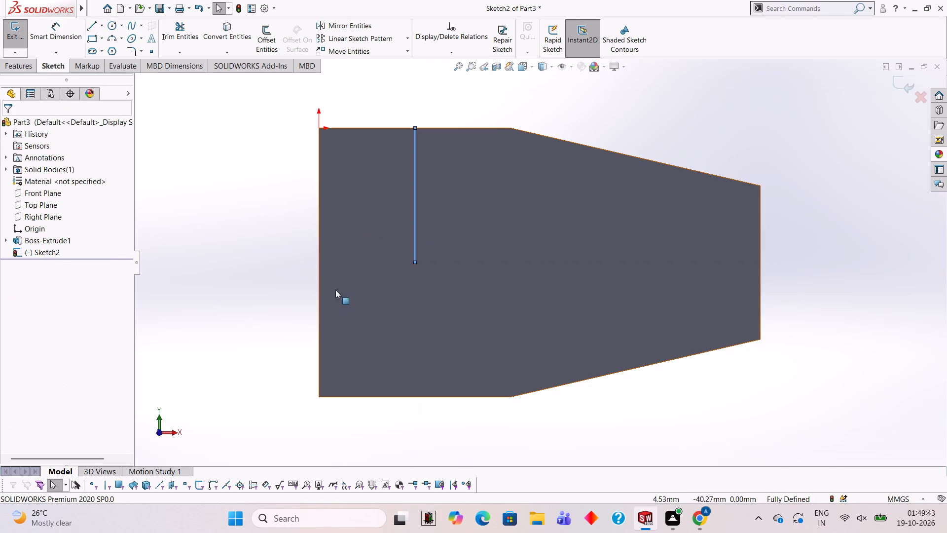
Draw a circle of 70 mm diameter centred on the vertical line's lower endpoint, with a diameter dimension added.
{"action": "left_click", "coordinate": [111, 25]}
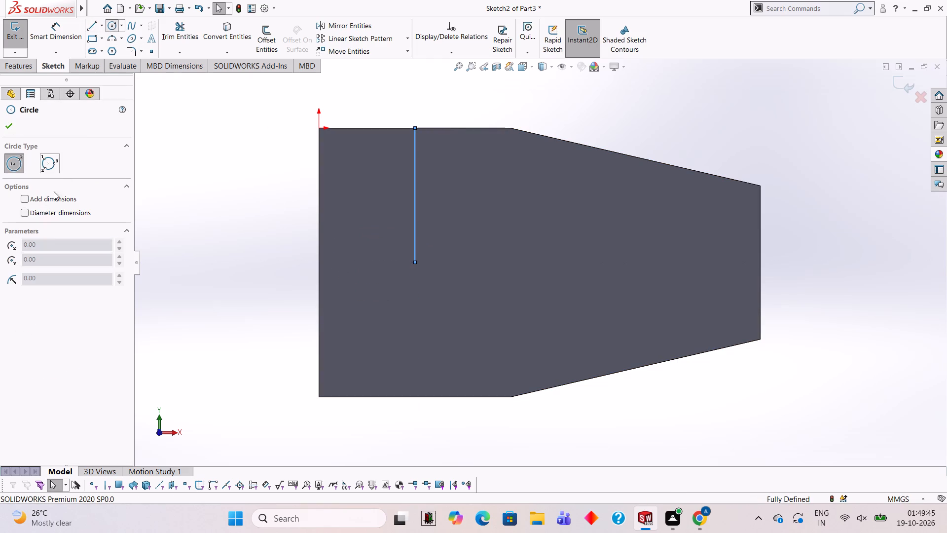
{"action": "left_click", "coordinate": [49, 196]}
{"action": "left_click", "coordinate": [47, 214]}
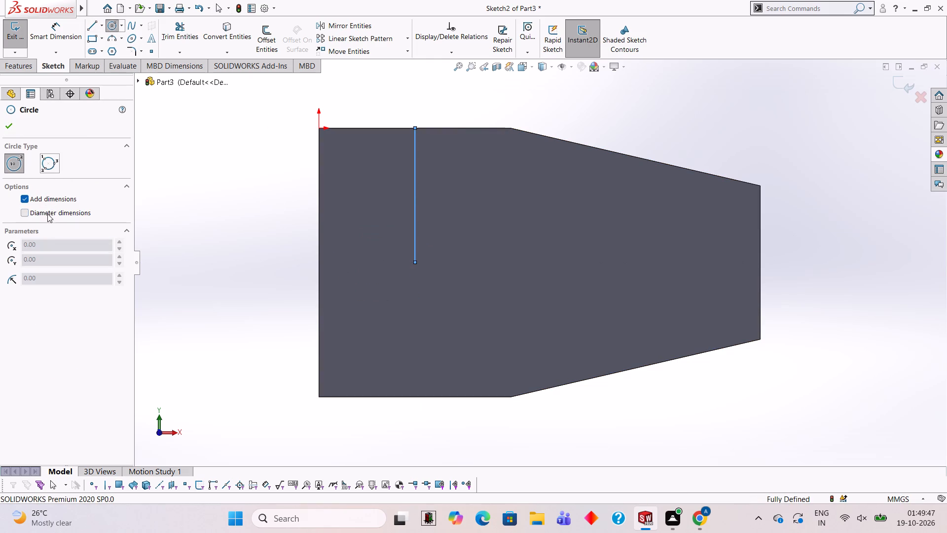
{"action": "left_click", "coordinate": [415, 262]}
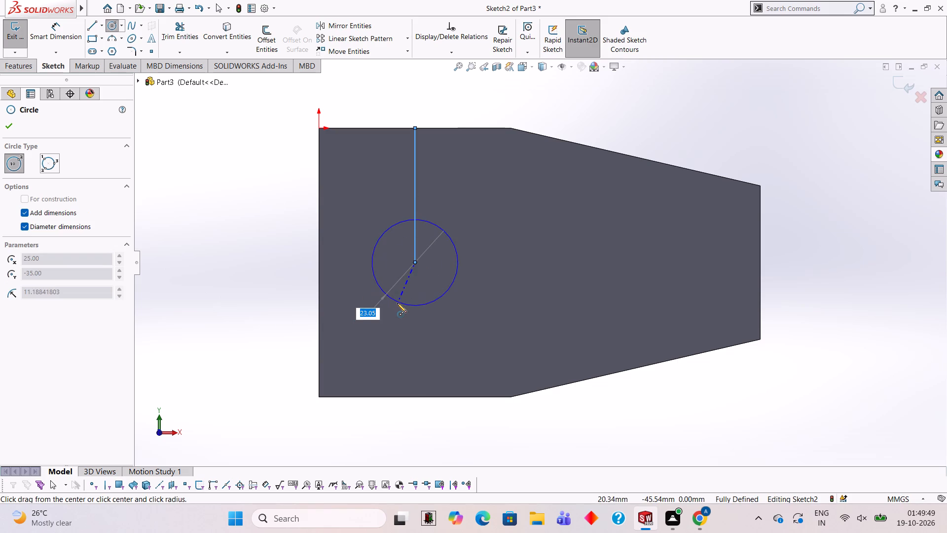
{"action": "type", "text": "70"}
{"action": "key", "text": "Return"}
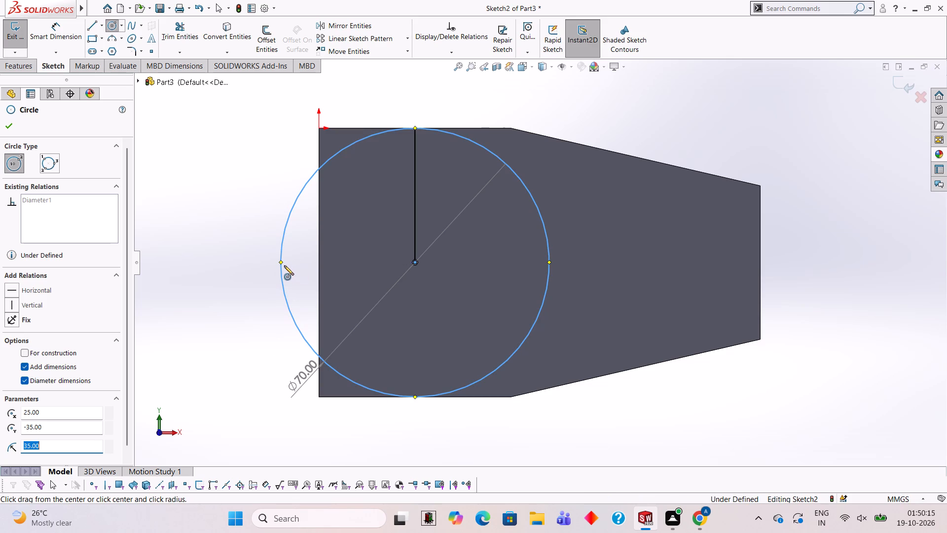
Trim away the vertical helper line inside the circle.
{"action": "left_click", "coordinate": [67, 23]}
{"action": "left_click", "coordinate": [184, 33]}
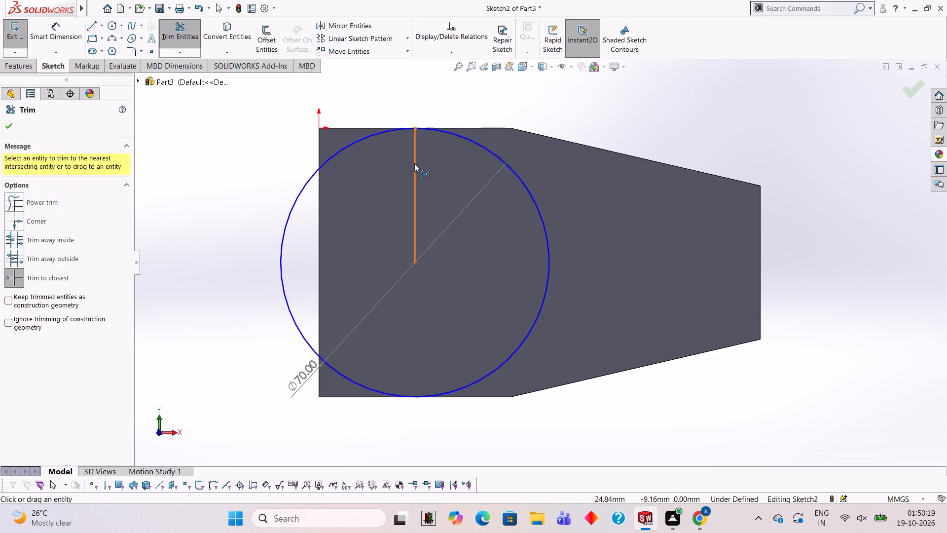
{"action": "left_click", "coordinate": [414, 163]}
Add a second diameter dimension to the circle, placed outside the body below the lower sloped edge.
{"action": "left_click", "coordinate": [61, 35]}
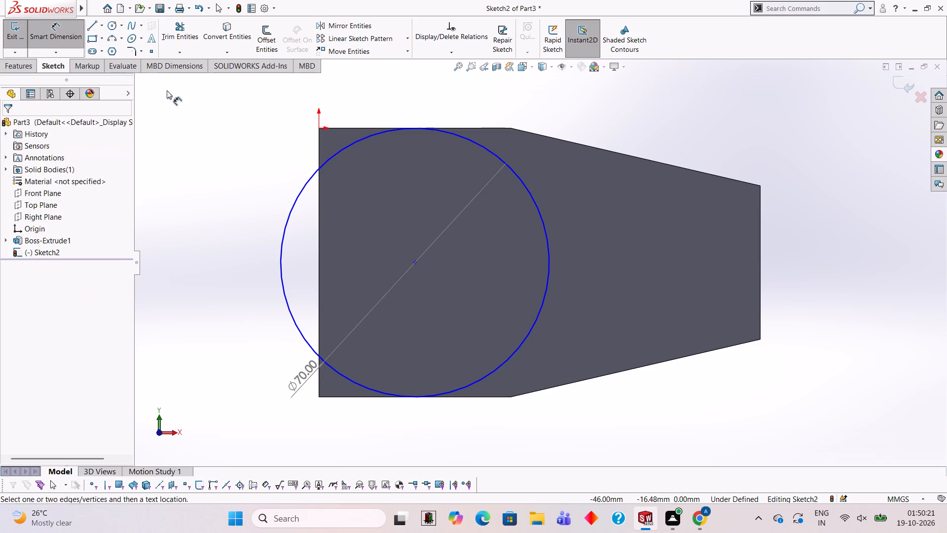
{"action": "left_click", "coordinate": [551, 263]}
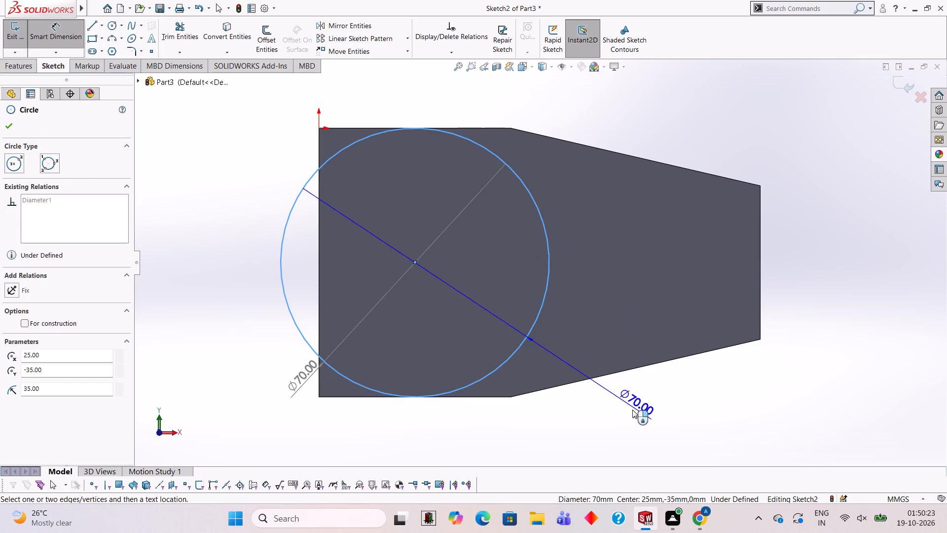
{"action": "left_click", "coordinate": [633, 420]}
{"action": "left_click", "coordinate": [595, 405]}
{"action": "left_click", "coordinate": [692, 401]}
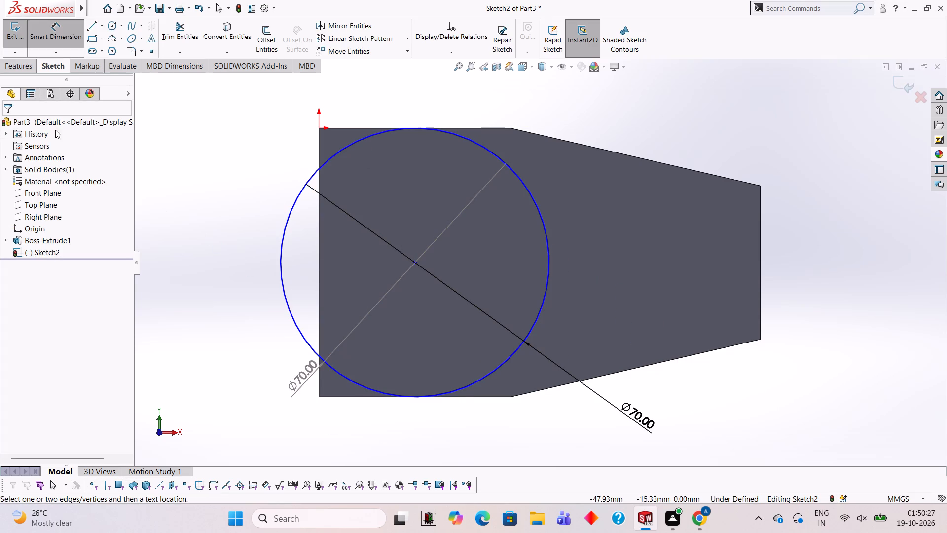
Set up a blind boss extrusion of the circle, reversed into the body, with a depth of 90 mm.
{"action": "left_click", "coordinate": [22, 71]}
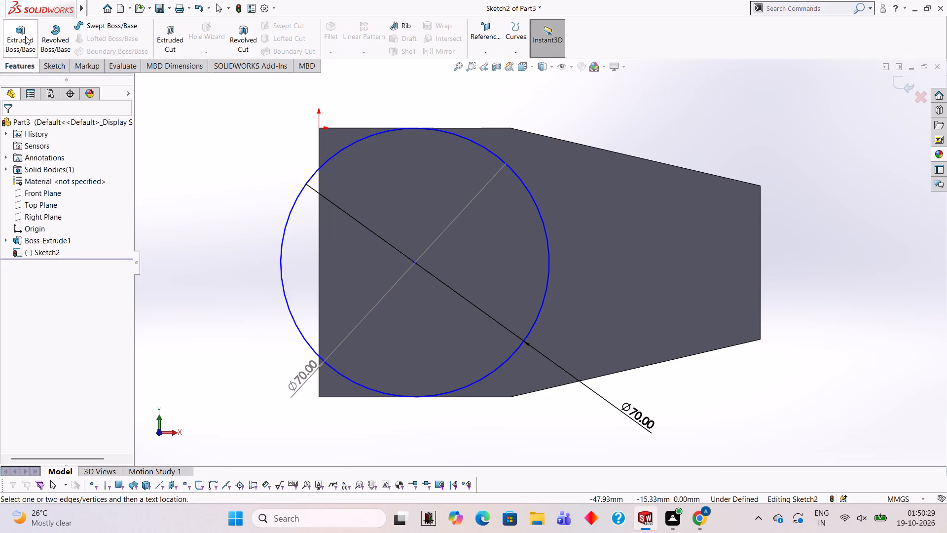
{"action": "left_click", "coordinate": [25, 36]}
{"action": "middle_click_drag", "start_coordinate": [191, 135], "coordinate": [229, 237]}
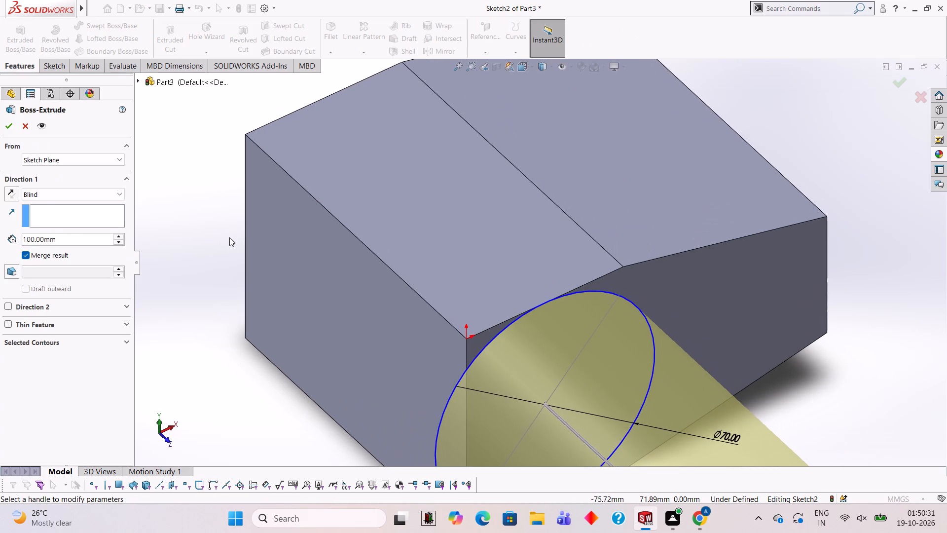
{"action": "left_click", "coordinate": [13, 193]}
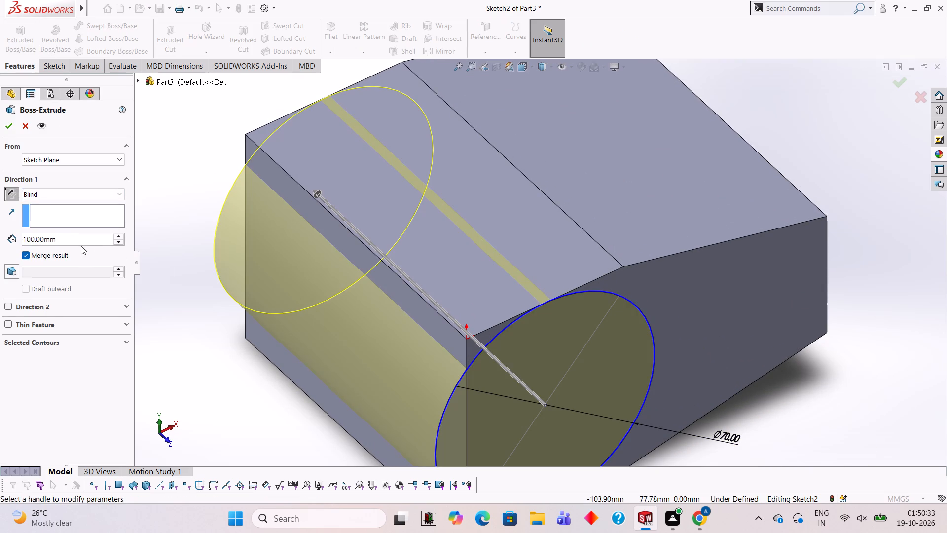
{"action": "left_click", "coordinate": [75, 242]}
{"action": "key", "text": "BackSpace"}
{"action": "key", "text": "BackSpace"}
{"action": "key", "text": "BackSpace"}
{"action": "key", "text": "BackSpace"}
{"action": "key", "text": "BackSpace"}
{"action": "key", "text": "BackSpace"}
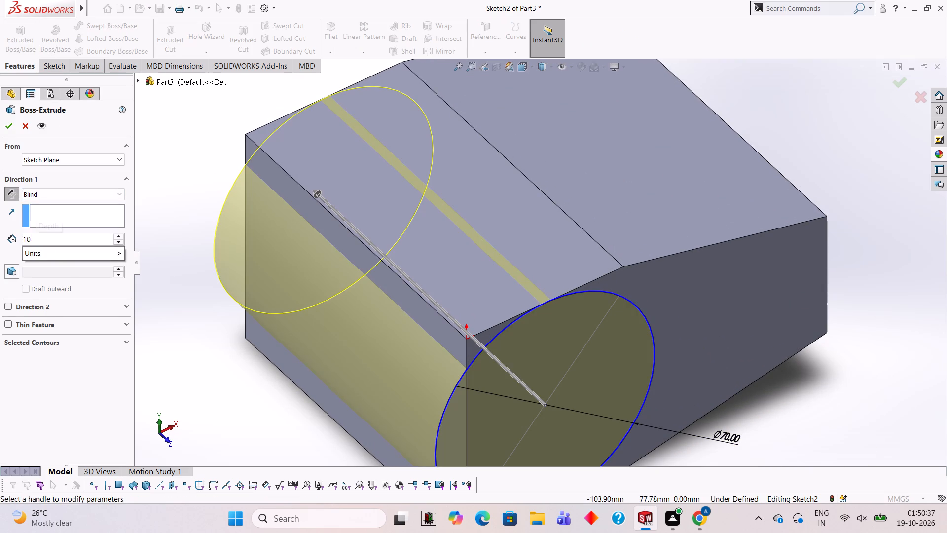
{"action": "key", "text": "BackSpace"}
{"action": "key", "text": "BackSpace"}
{"action": "type", "text": "90"}
{"action": "key", "text": "Return"}
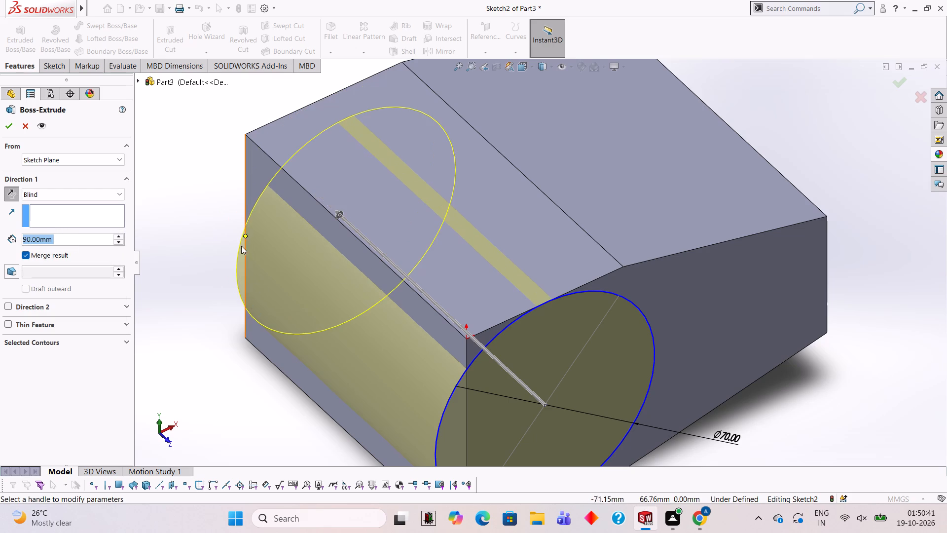
{"action": "middle_click_drag", "start_coordinate": [241, 246], "coordinate": [291, 194]}
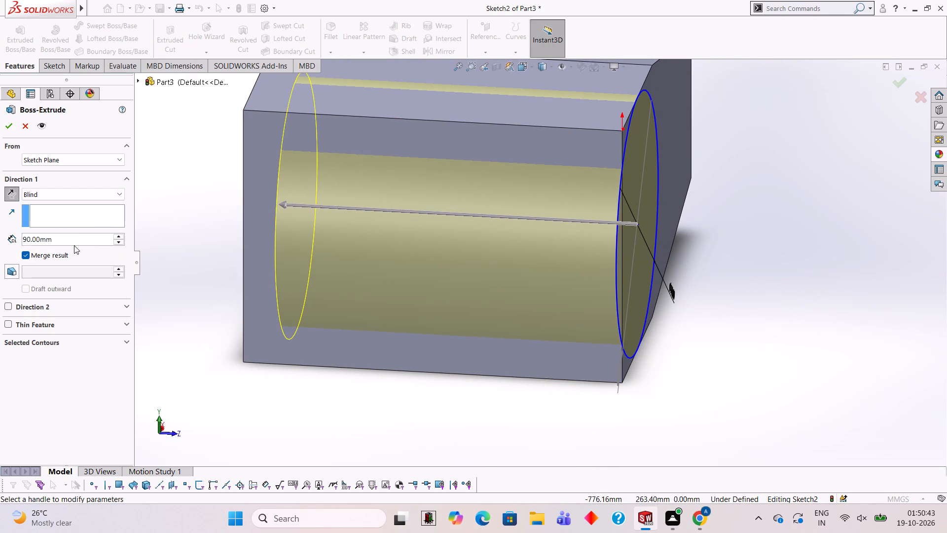
Set the circle's extrusion depth to 110 mm and complete the boss.
{"action": "left_click", "coordinate": [79, 242]}
{"action": "key", "text": "BackSpace"}
{"action": "key", "text": "BackSpace"}
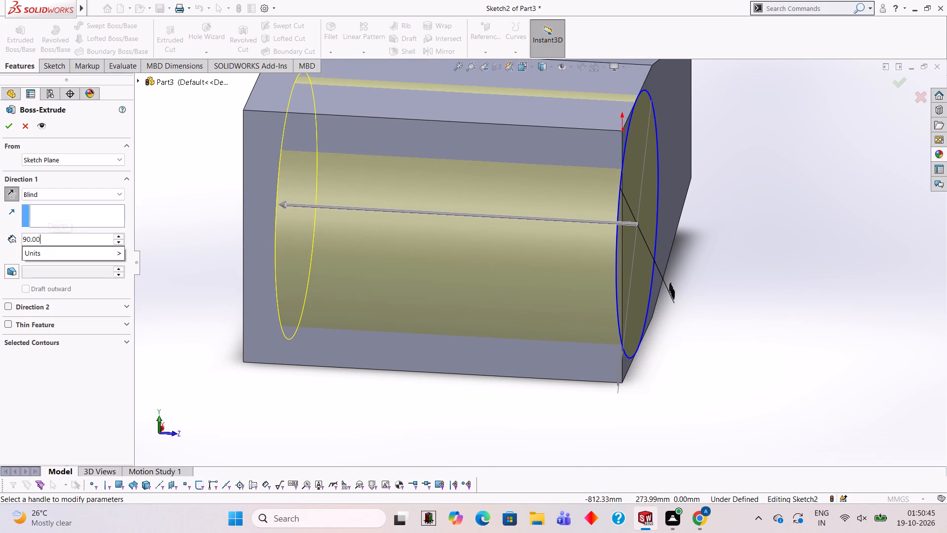
{"action": "key", "text": "BackSpace"}
{"action": "key", "text": "BackSpace"}
{"action": "key", "text": "BackSpace"}
{"action": "key", "text": "BackSpace"}
{"action": "key", "text": "BackSpace"}
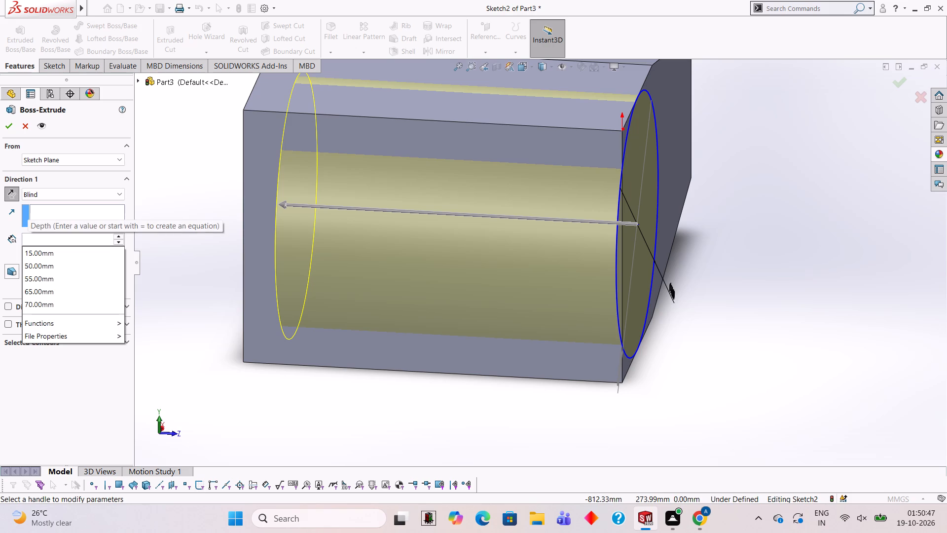
{"action": "type", "text": "110"}
{"action": "key", "text": "Return"}
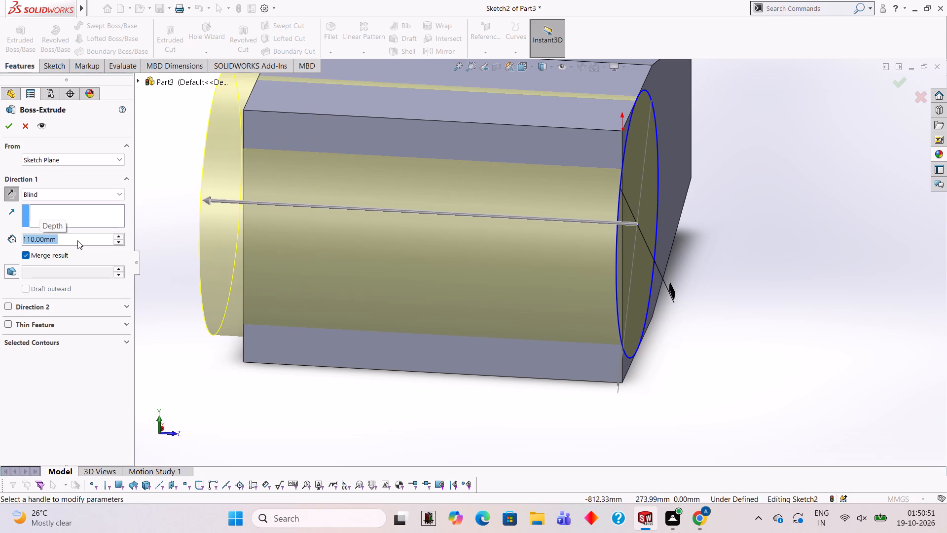
{"action": "left_click", "coordinate": [3, 121]}
{"action": "left_click", "coordinate": [193, 157]}
Examine the cylindrical boss and its fit with the tapered body from the back, side and front.
{"action": "middle_click_drag", "start_coordinate": [348, 165], "coordinate": [417, 181]}
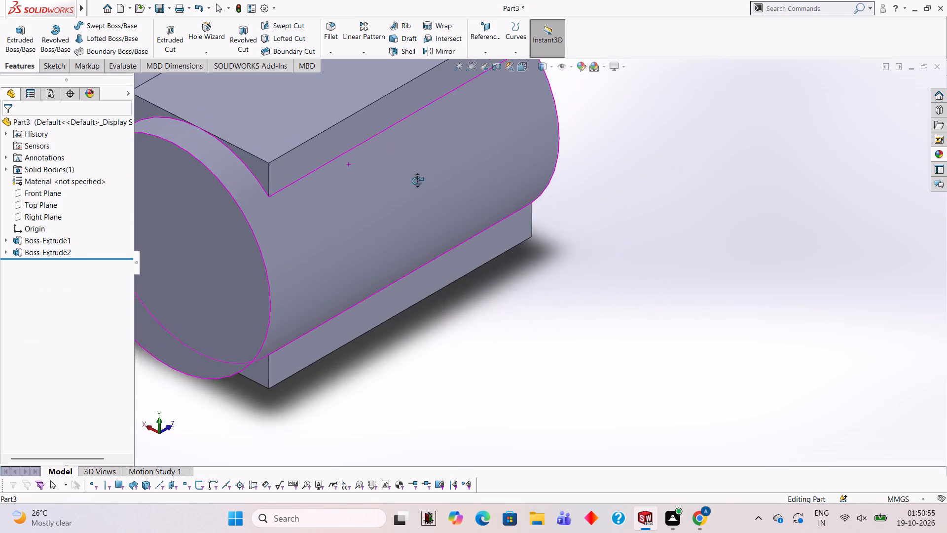
{"action": "middle_click_drag", "start_coordinate": [417, 181], "coordinate": [415, 134]}
{"action": "scroll", "coordinate": [432, 186], "scroll_direction": "up", "scroll_amount": 3}
{"action": "middle_click_drag", "start_coordinate": [556, 209], "coordinate": [441, 209]}
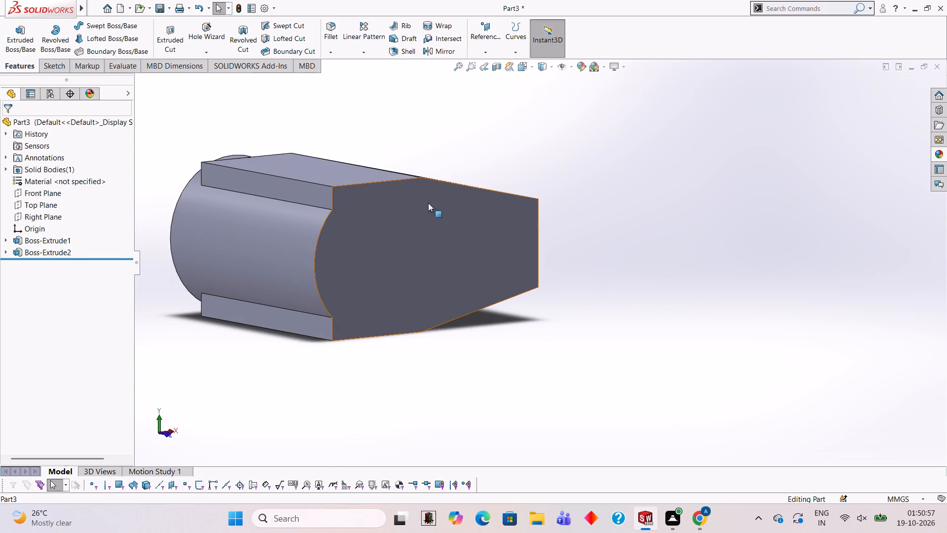
{"action": "middle_click_drag", "start_coordinate": [434, 204], "coordinate": [403, 186]}
{"action": "middle_click_drag", "start_coordinate": [345, 169], "coordinate": [362, 182]}
{"action": "scroll", "coordinate": [345, 169], "scroll_direction": "down", "scroll_amount": 1}
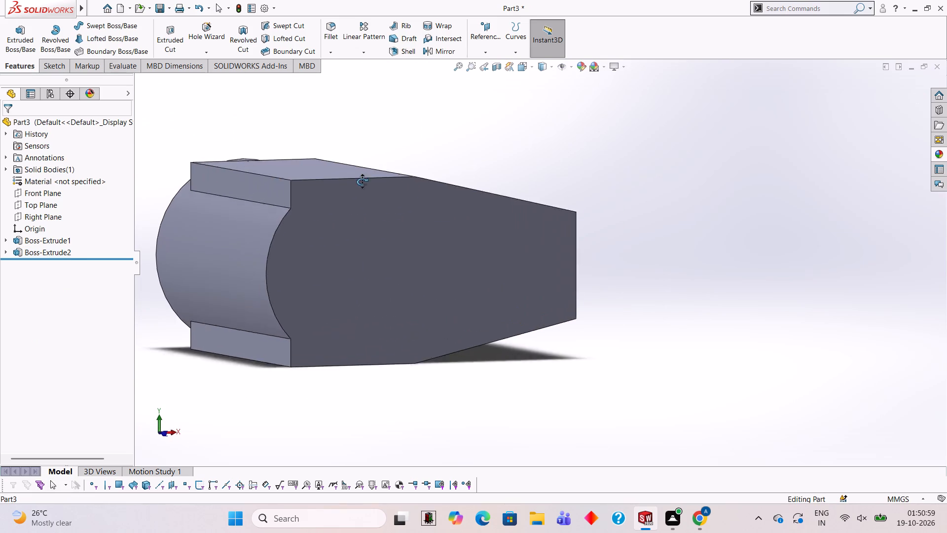
{"action": "middle_click_drag", "start_coordinate": [362, 182], "coordinate": [364, 197]}
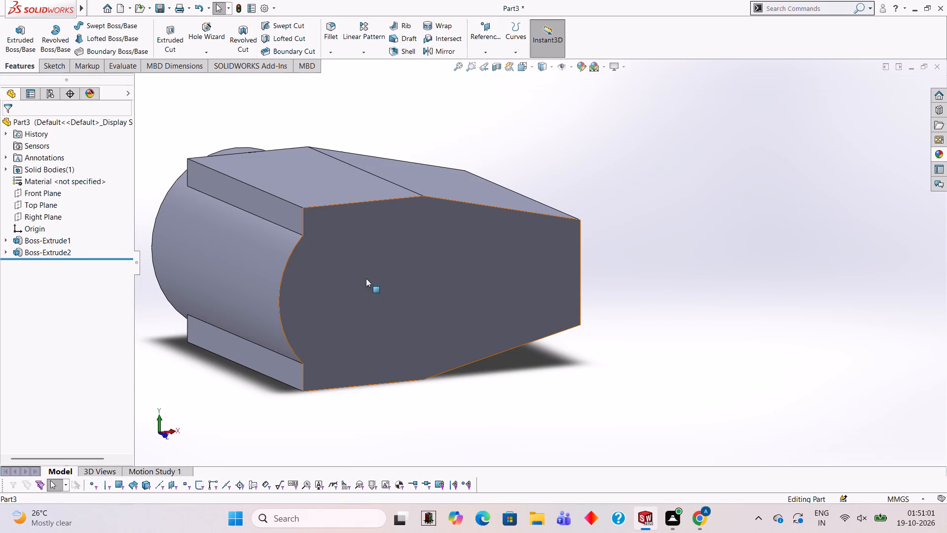
On the tapered block's front face, sketch a 70 mm diameter circle centred on the cylindrical boss's axis.
{"action": "left_click", "coordinate": [357, 283]}
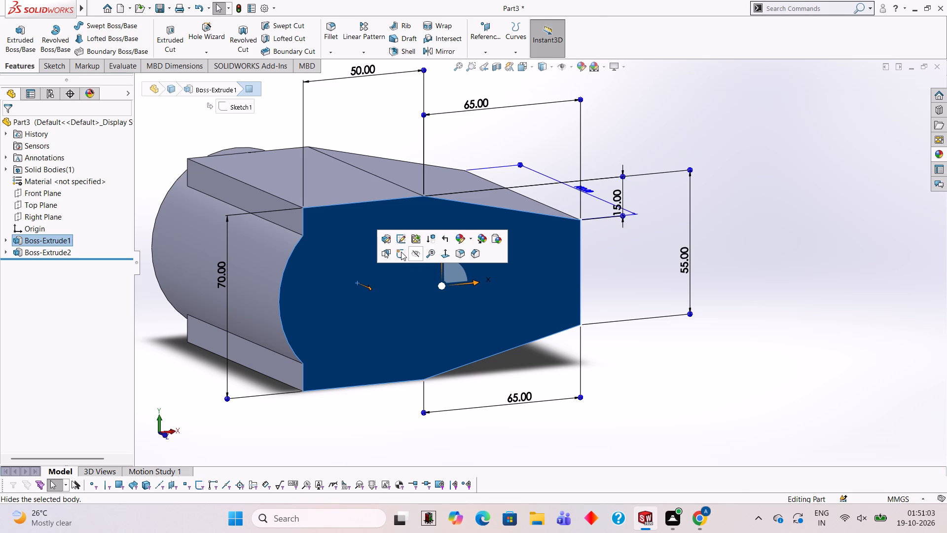
{"action": "left_click", "coordinate": [401, 252]}
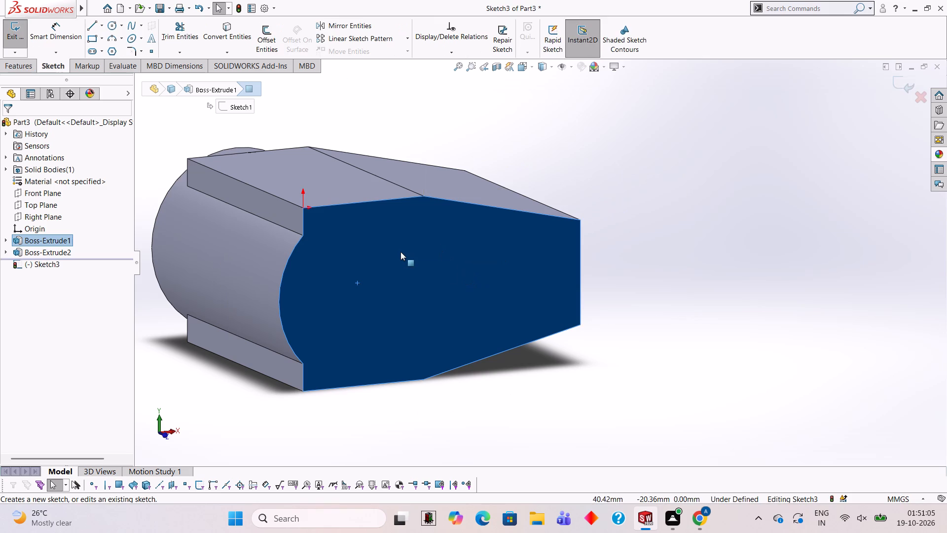
{"action": "key", "text": "ctrl+8"}
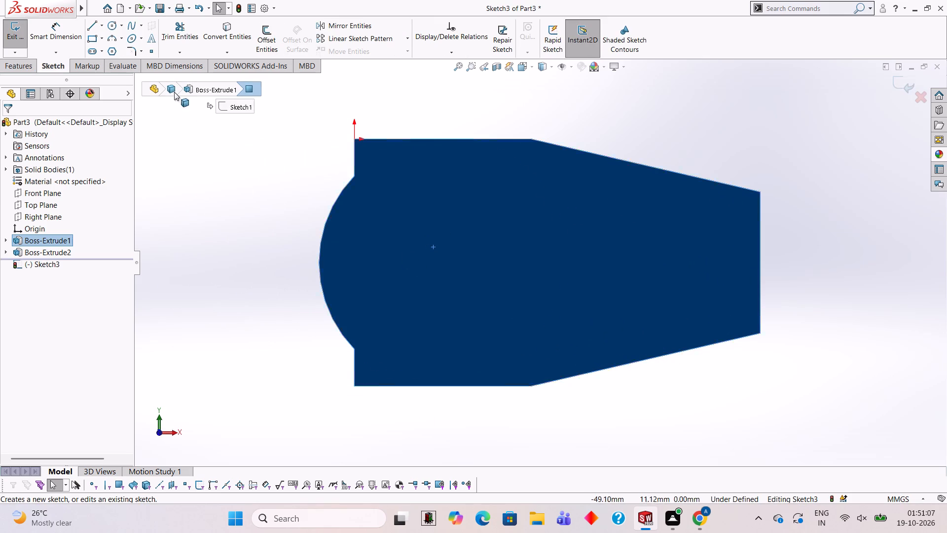
{"action": "left_click", "coordinate": [112, 23]}
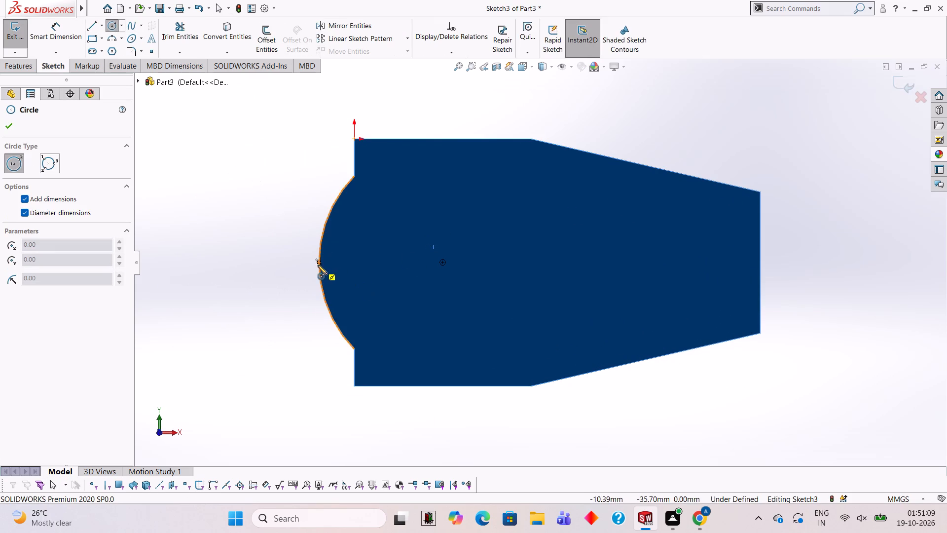
{"action": "left_click", "coordinate": [442, 262]}
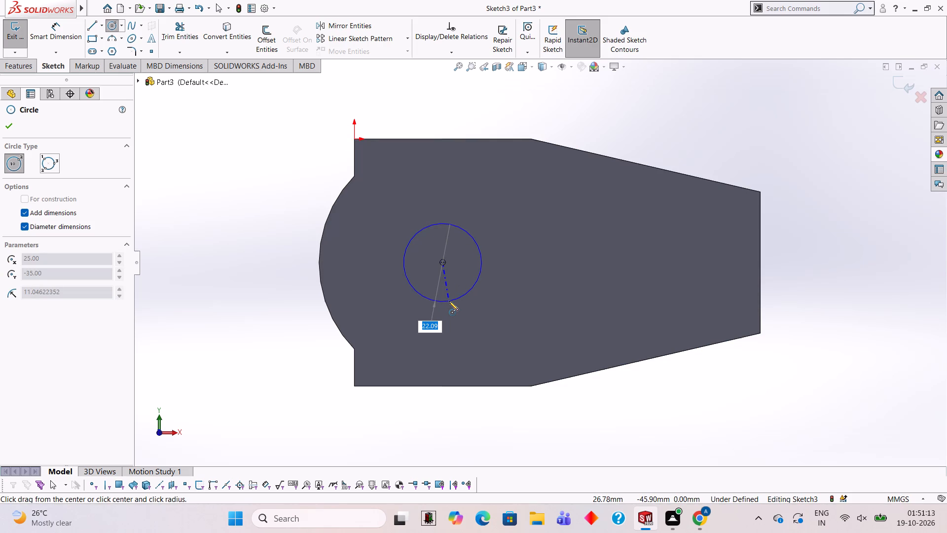
{"action": "type", "text": "70"}
{"action": "key", "text": "Return"}
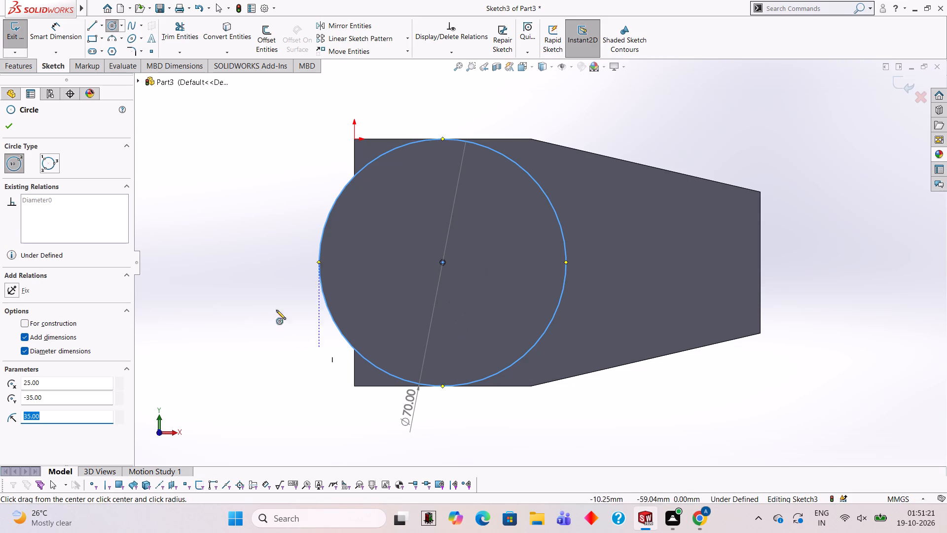
Extrude the circle as a blind boss 10 mm outward from the front face, merged with the body.
{"action": "left_click", "coordinate": [20, 64]}
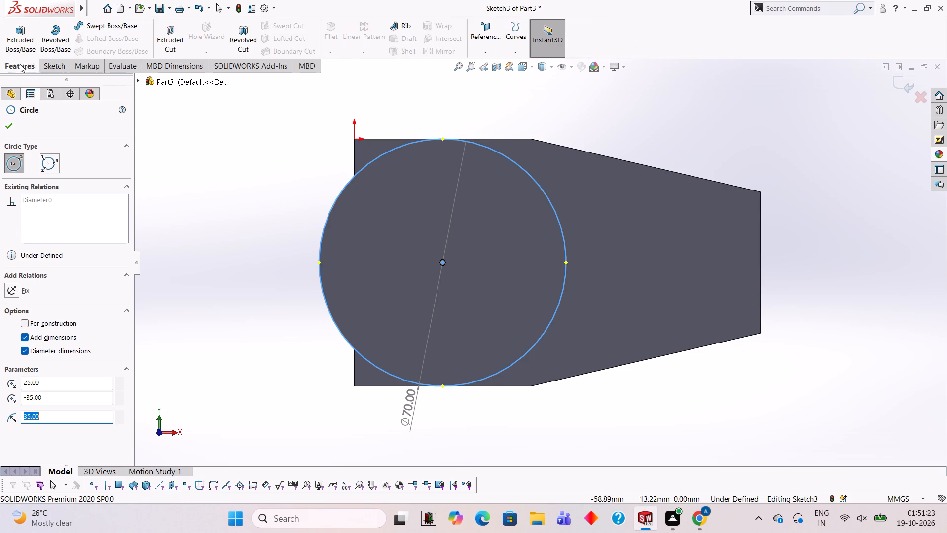
{"action": "left_click", "coordinate": [30, 32]}
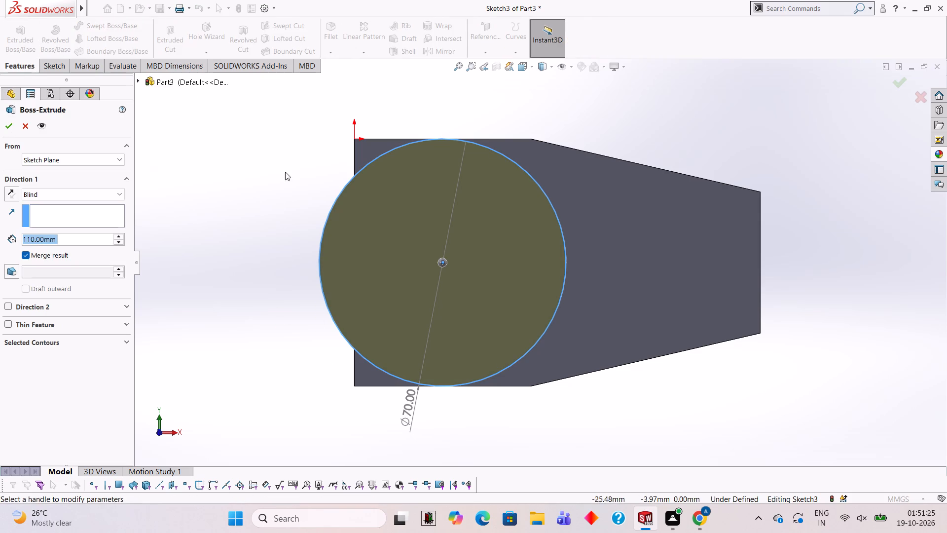
{"action": "middle_click_drag", "start_coordinate": [257, 155], "coordinate": [279, 200]}
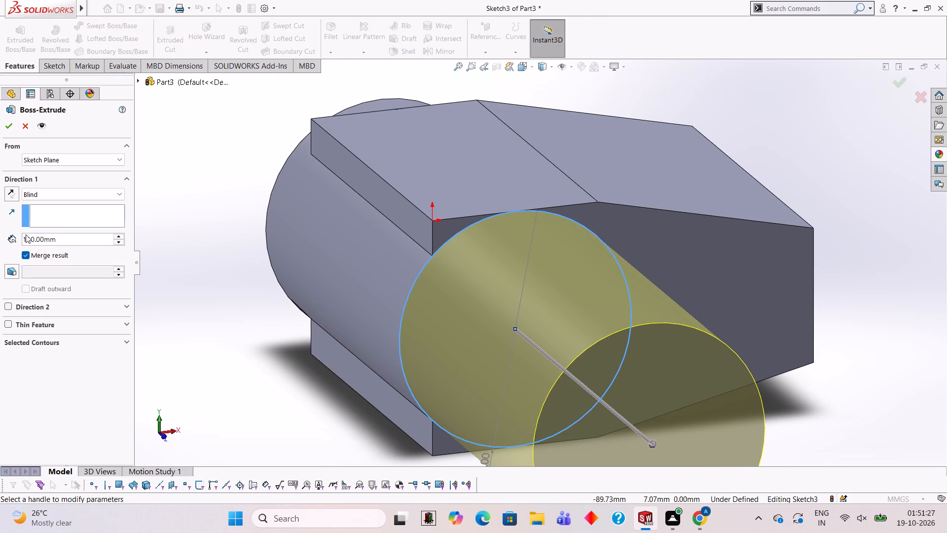
{"action": "left_click", "coordinate": [8, 190]}
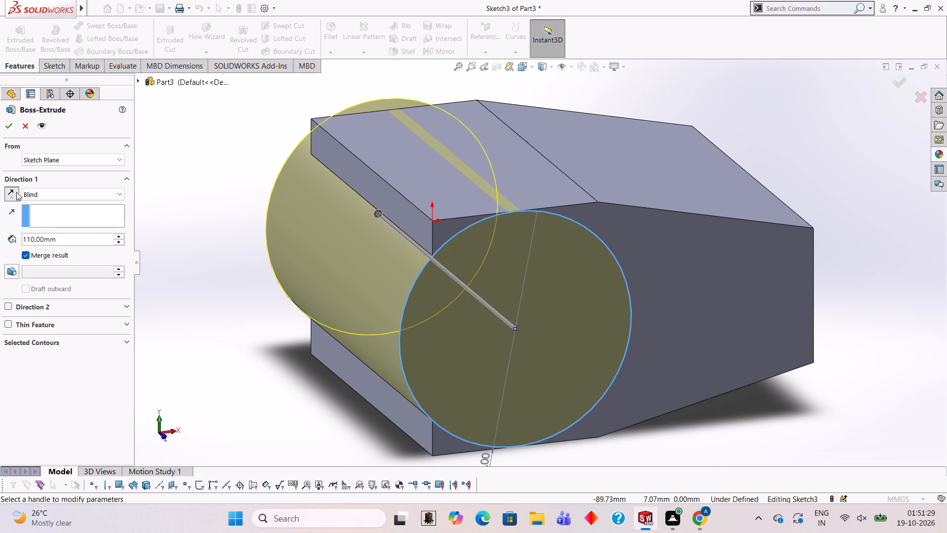
{"action": "left_click", "coordinate": [14, 189]}
{"action": "left_click", "coordinate": [73, 243]}
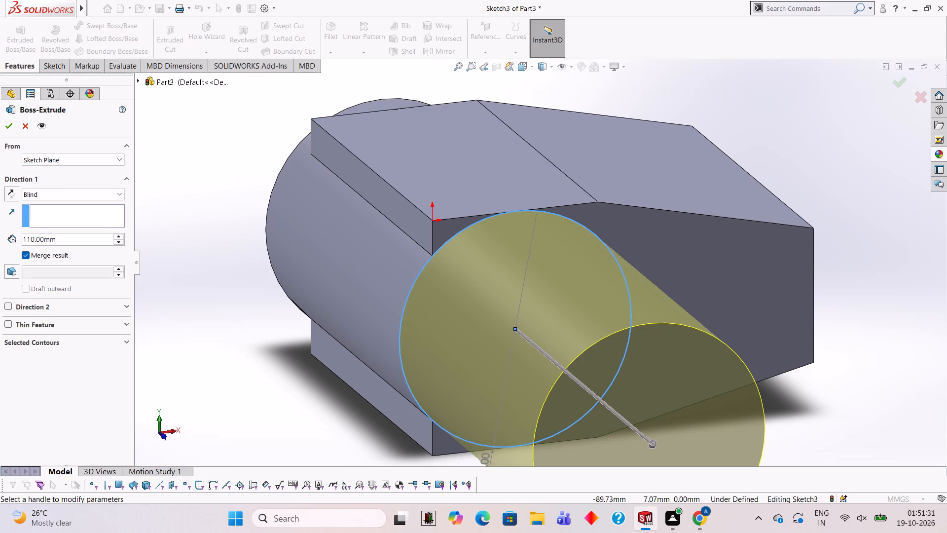
{"action": "key", "text": "BackSpace"}
{"action": "key", "text": "BackSpace"}
{"action": "key", "text": "BackSpace"}
{"action": "key", "text": "BackSpace"}
{"action": "key", "text": "BackSpace"}
{"action": "key", "text": "BackSpace"}
{"action": "key", "text": "BackSpace"}
{"action": "key", "text": "BackSpace"}
{"action": "key", "text": "BackSpace"}
{"action": "key", "text": "BackSpace"}
{"action": "key", "text": "BackSpace"}
{"action": "key", "text": "BackSpace"}
{"action": "key", "text": "BackSpace"}
{"action": "key", "text": "BackSpace"}
{"action": "key", "text": "BackSpace"}
{"action": "key", "text": "BackSpace"}
{"action": "key", "text": "BackSpace"}
{"action": "type", "text": "10"}
{"action": "key", "text": "Return"}
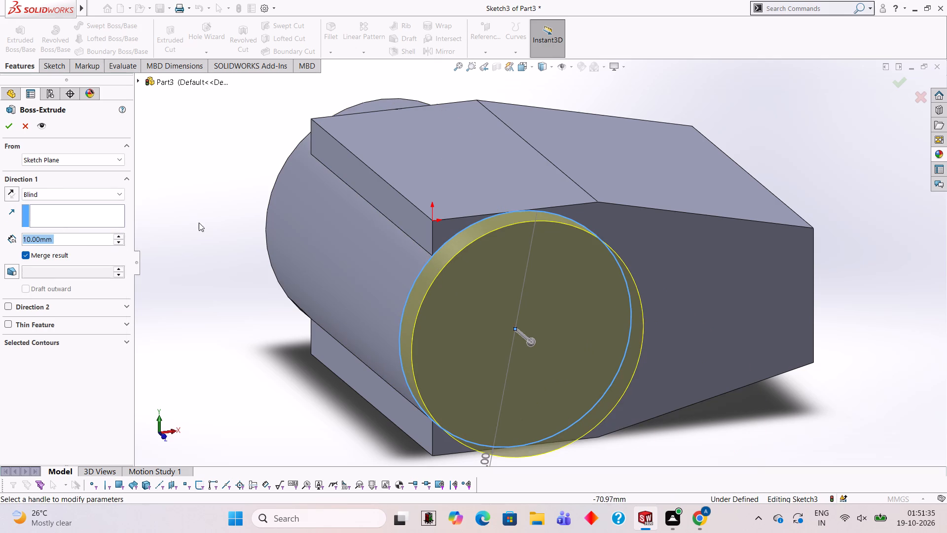
{"action": "middle_click_drag", "start_coordinate": [210, 221], "coordinate": [274, 230]}
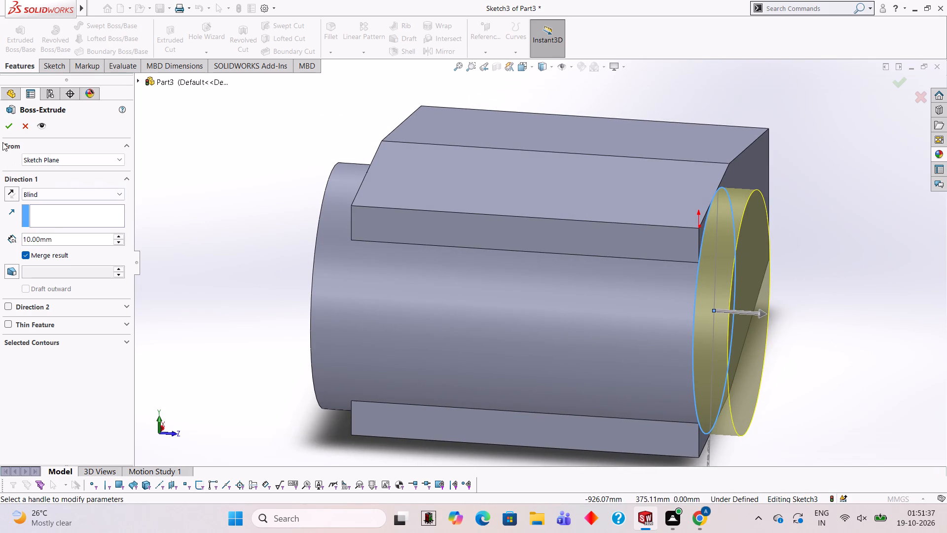
{"action": "left_click", "coordinate": [2, 123]}
Examine the new front boss and how it meets the tapered block from the side and front.
{"action": "left_click", "coordinate": [180, 198]}
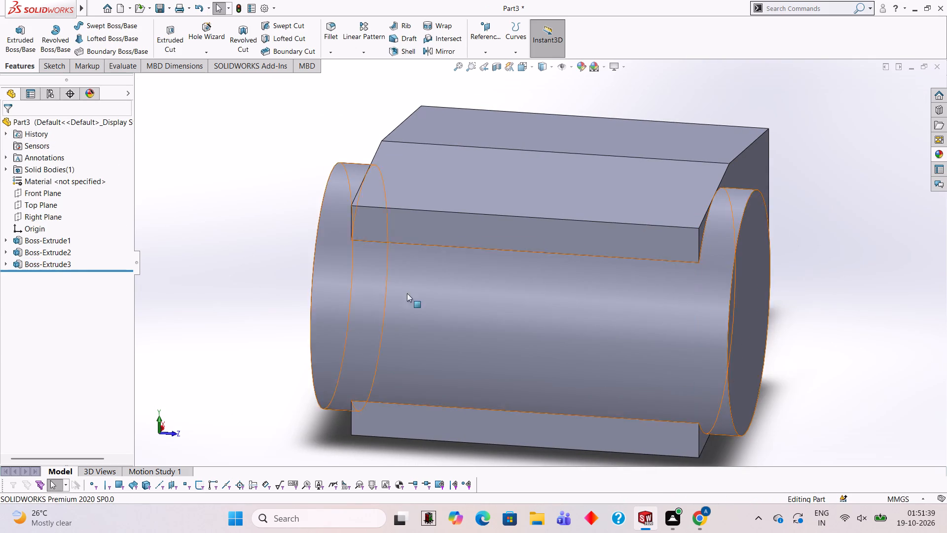
{"action": "scroll", "coordinate": [484, 293], "scroll_direction": "up", "scroll_amount": 1}
{"action": "scroll", "coordinate": [529, 311], "scroll_direction": "up", "scroll_amount": 1}
{"action": "middle_click_drag", "start_coordinate": [516, 289], "coordinate": [477, 266]}
{"action": "scroll", "coordinate": [483, 270], "scroll_direction": "up", "scroll_amount": 1}
{"action": "scroll", "coordinate": [562, 208], "scroll_direction": "down", "scroll_amount": 3}
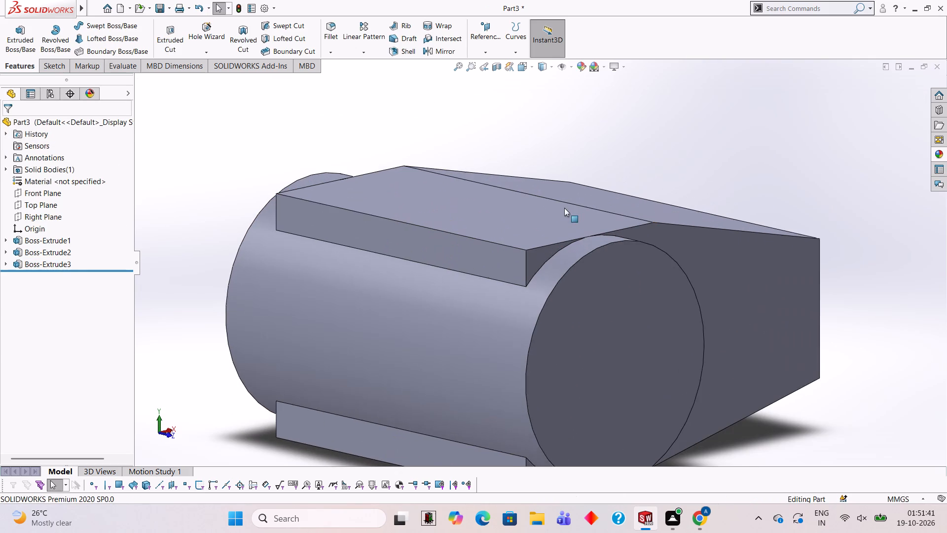
{"action": "scroll", "coordinate": [634, 332], "scroll_direction": "down", "scroll_amount": 1}
{"action": "scroll", "coordinate": [651, 354], "scroll_direction": "up", "scroll_amount": 2}
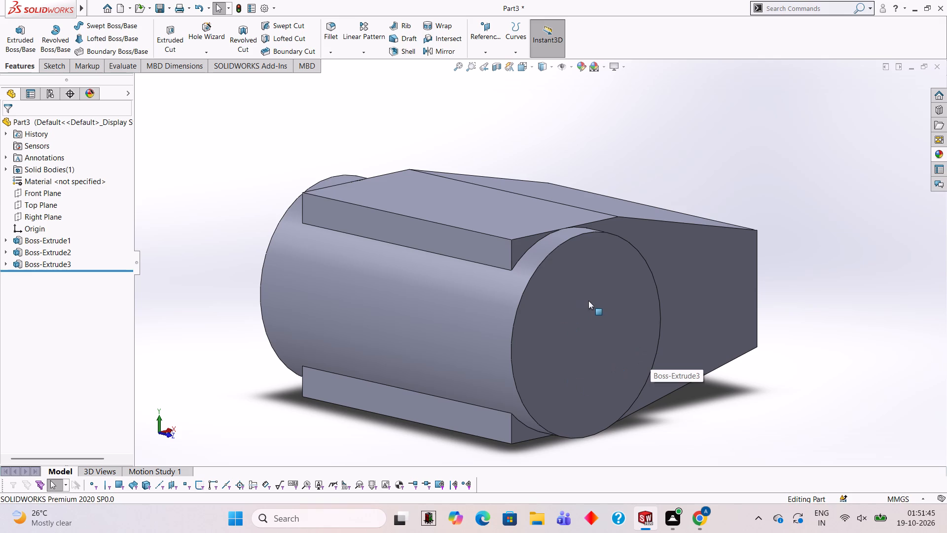
{"action": "scroll", "coordinate": [542, 317], "scroll_direction": "up", "scroll_amount": 3}
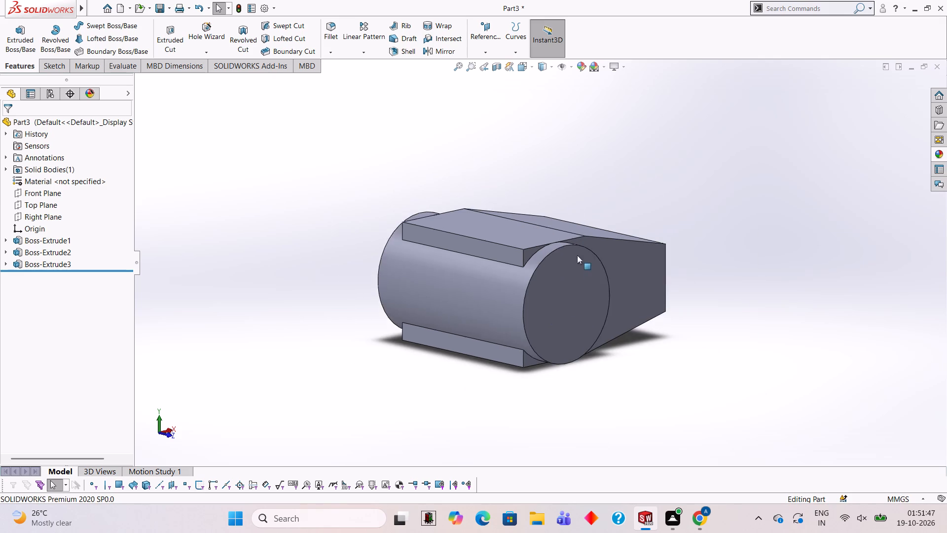
{"action": "middle_click_drag", "start_coordinate": [571, 283], "coordinate": [524, 277]}
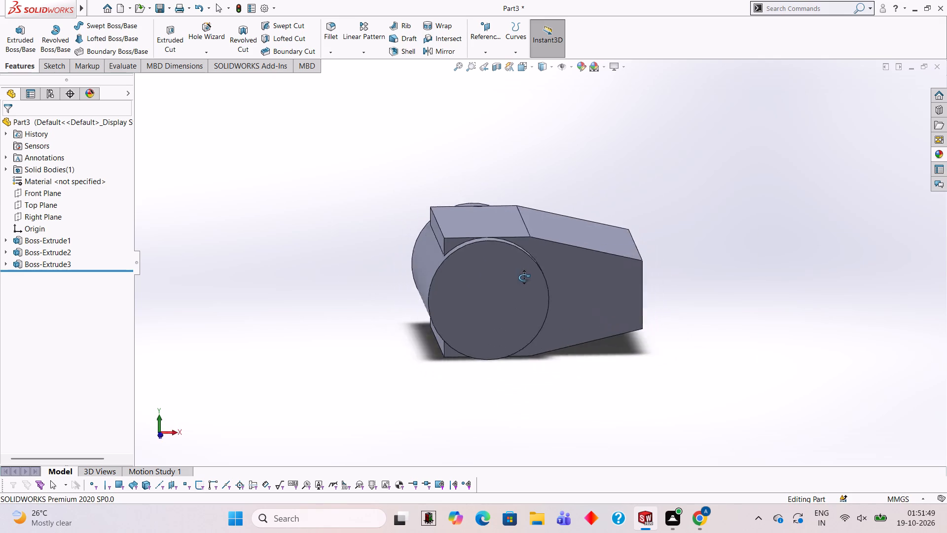
{"action": "middle_click_drag", "start_coordinate": [524, 277], "coordinate": [543, 282]}
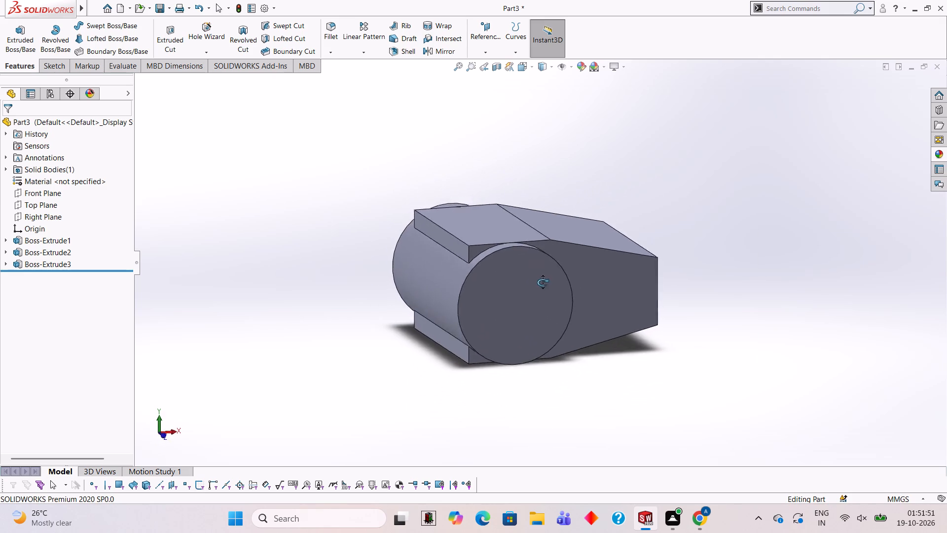
{"action": "middle_click_drag", "start_coordinate": [543, 282], "coordinate": [525, 271]}
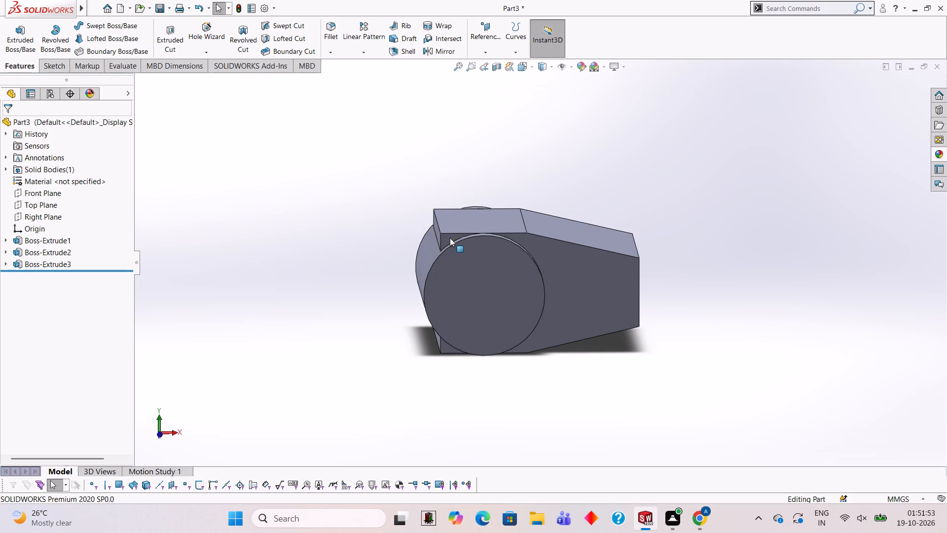
Sketch on the block's front face, tracing the upper corner with a horizontal line about 25 mm and a vertical line about 10.5 mm to the circle.
{"action": "left_click", "coordinate": [444, 237]}
{"action": "left_click", "coordinate": [484, 202]}
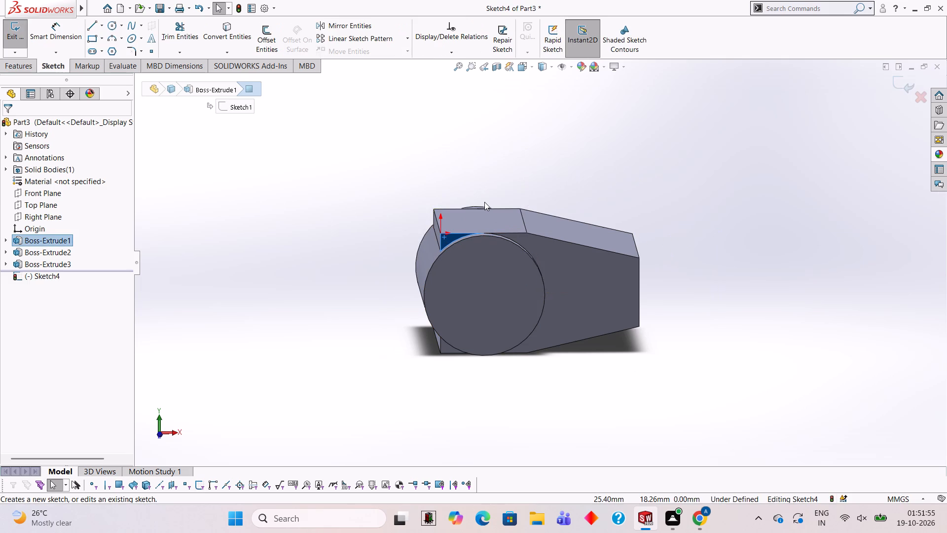
{"action": "key", "text": "ctrl+8"}
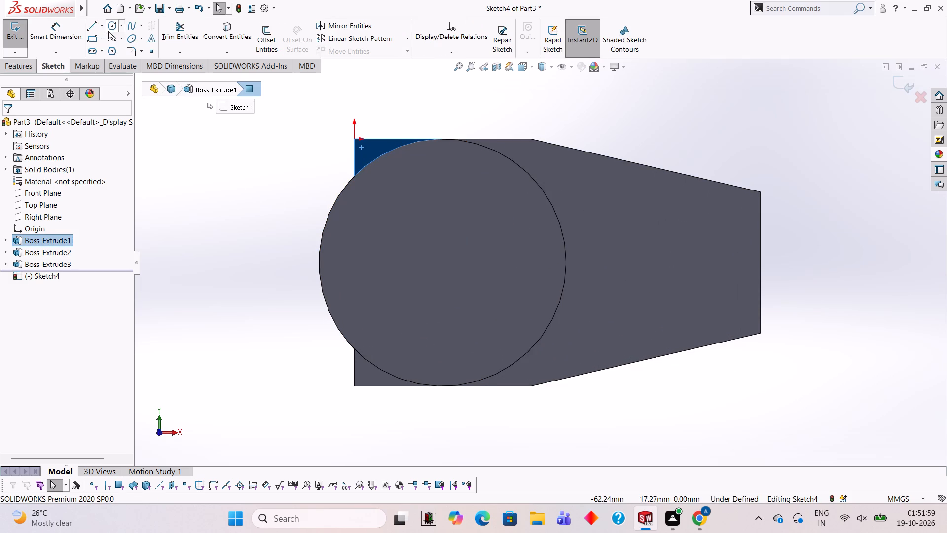
{"action": "left_click", "coordinate": [95, 27]}
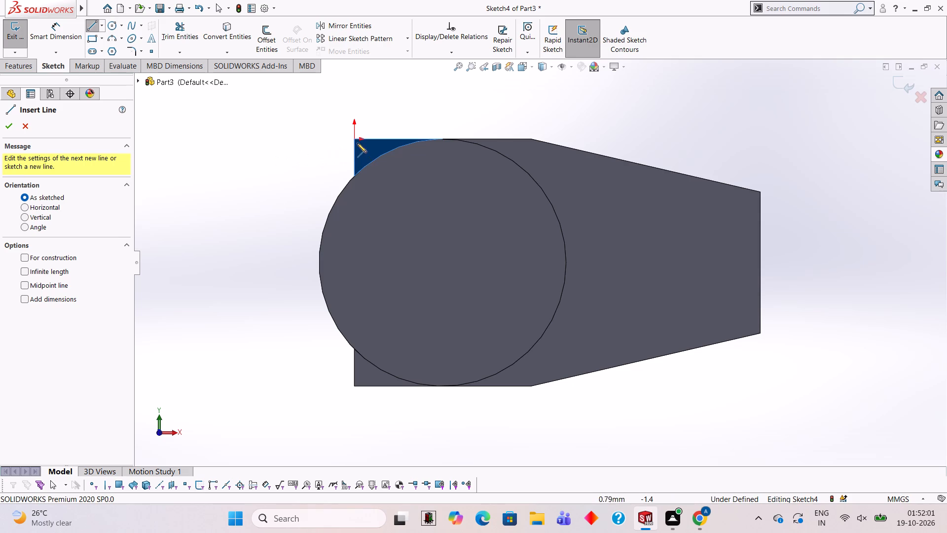
{"action": "left_click", "coordinate": [355, 138]}
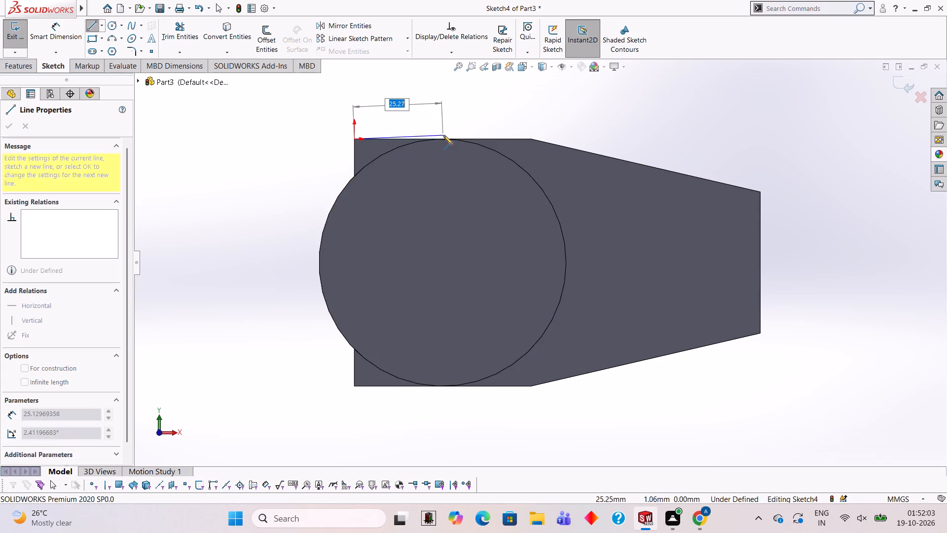
{"action": "left_click", "coordinate": [443, 137]}
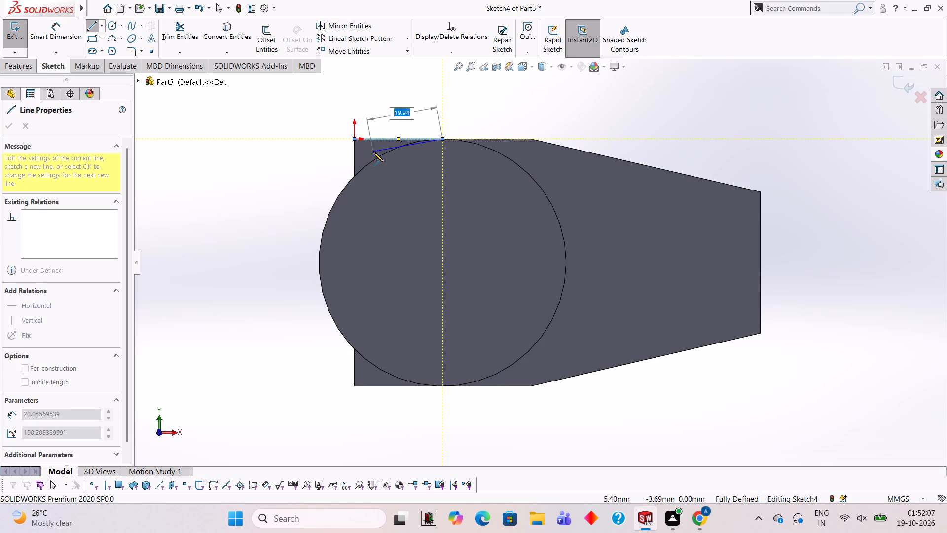
{"action": "key", "text": "Escape"}
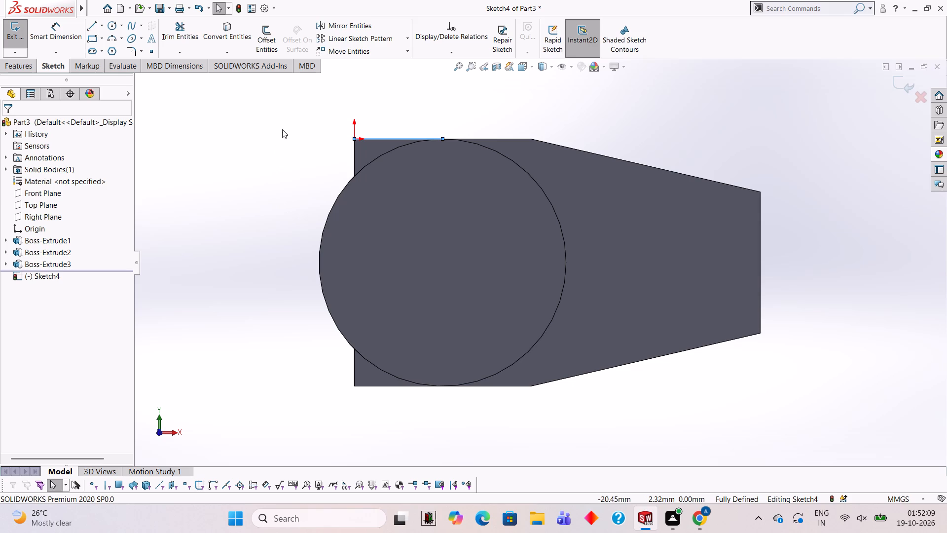
{"action": "left_click", "coordinate": [95, 29]}
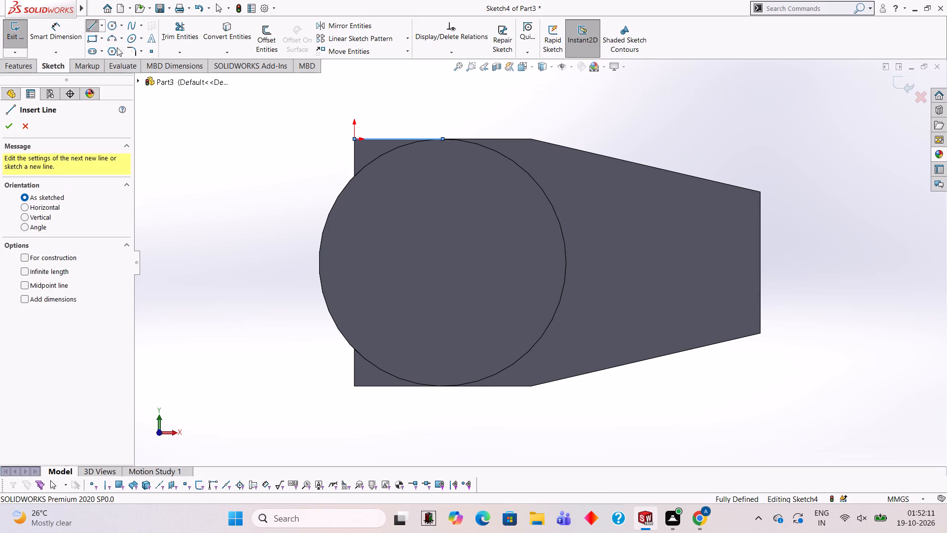
{"action": "left_click", "coordinate": [354, 139]}
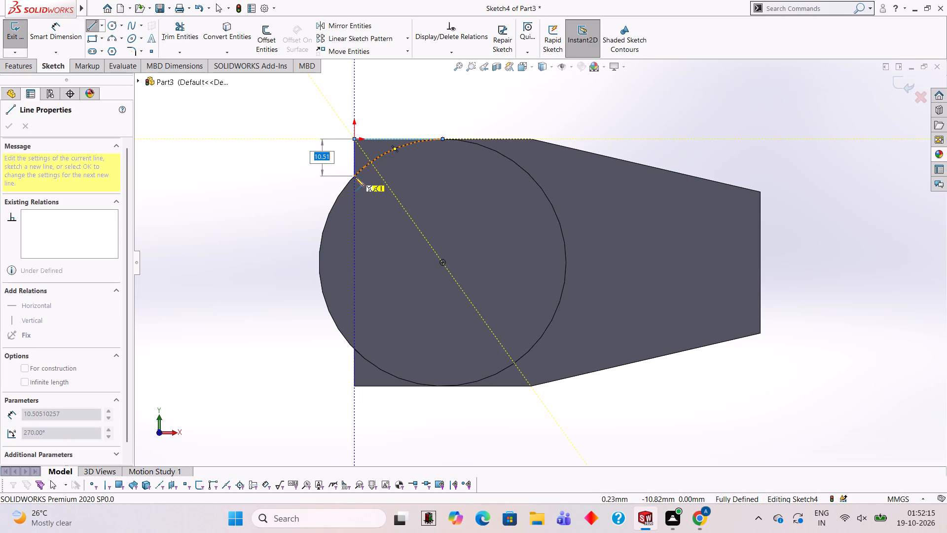
{"action": "left_click", "coordinate": [355, 174]}
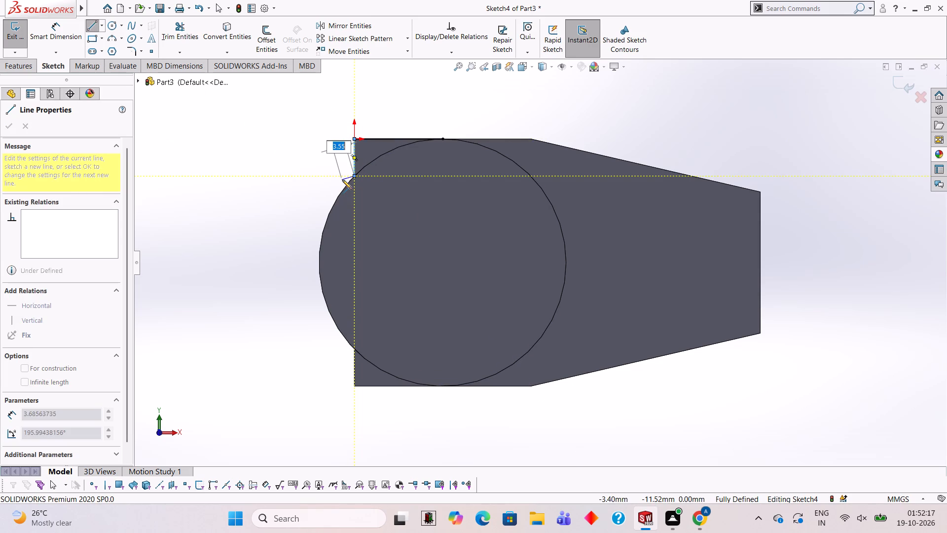
{"action": "key", "text": "Escape"}
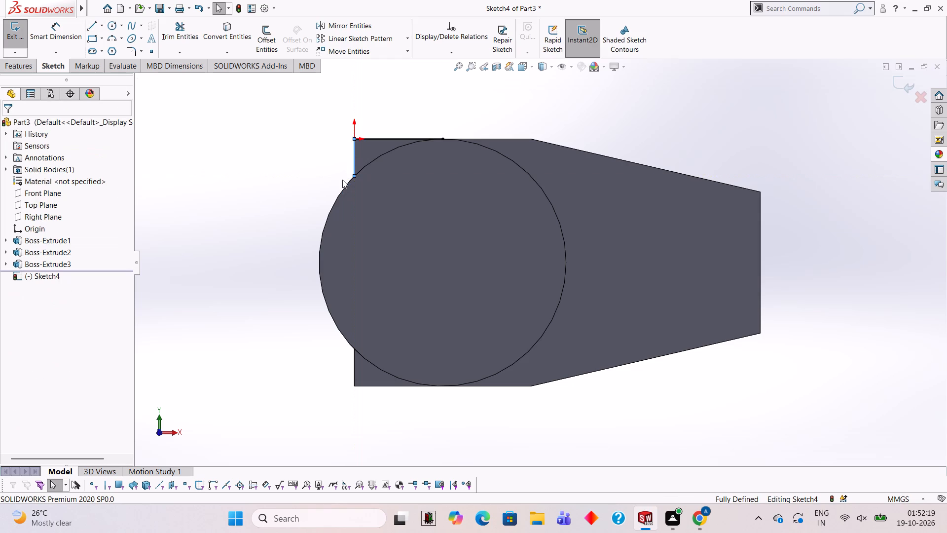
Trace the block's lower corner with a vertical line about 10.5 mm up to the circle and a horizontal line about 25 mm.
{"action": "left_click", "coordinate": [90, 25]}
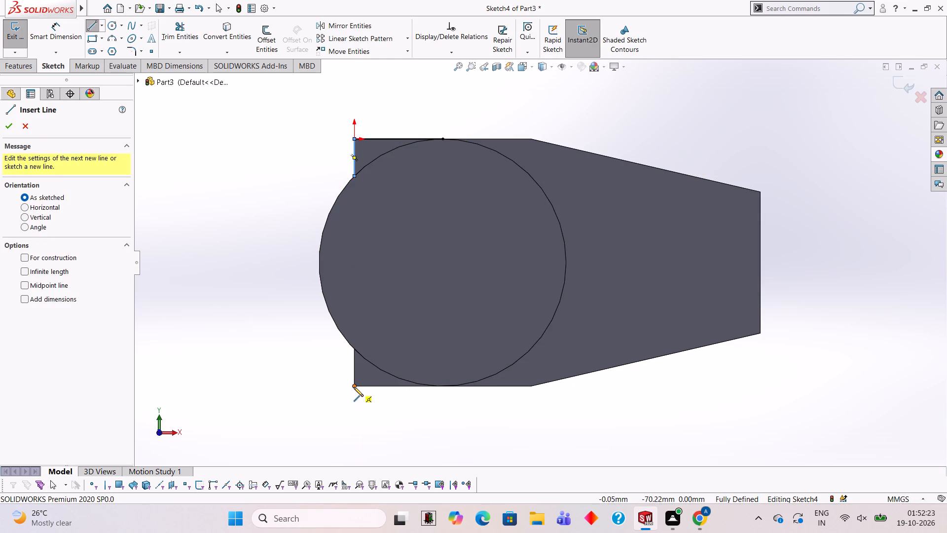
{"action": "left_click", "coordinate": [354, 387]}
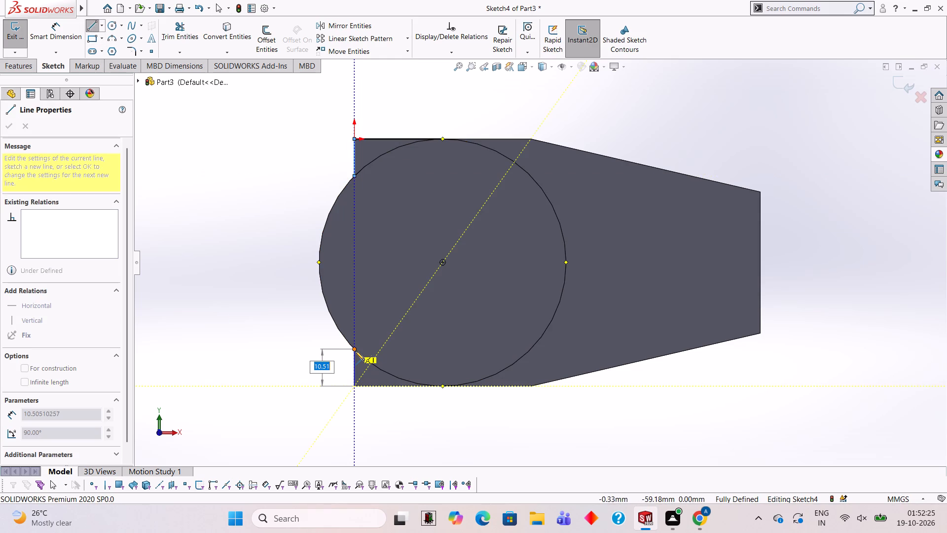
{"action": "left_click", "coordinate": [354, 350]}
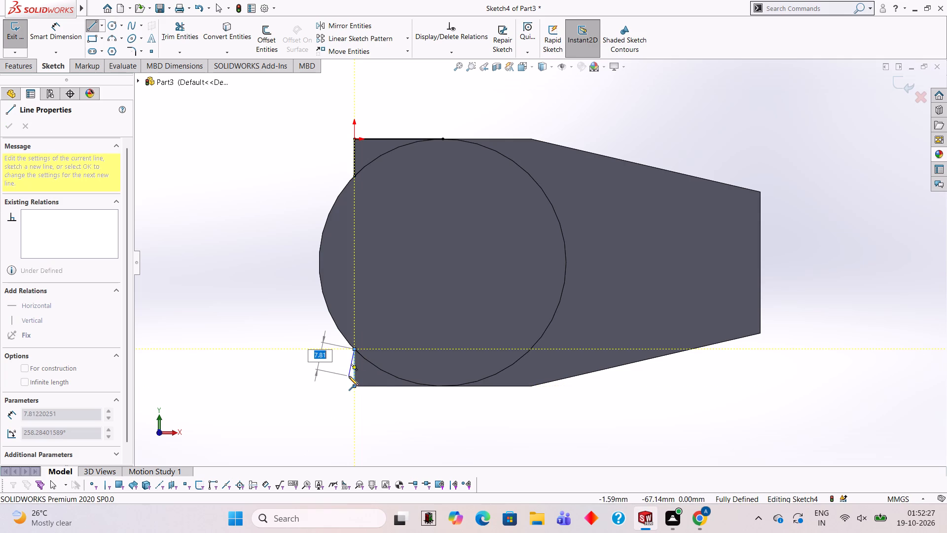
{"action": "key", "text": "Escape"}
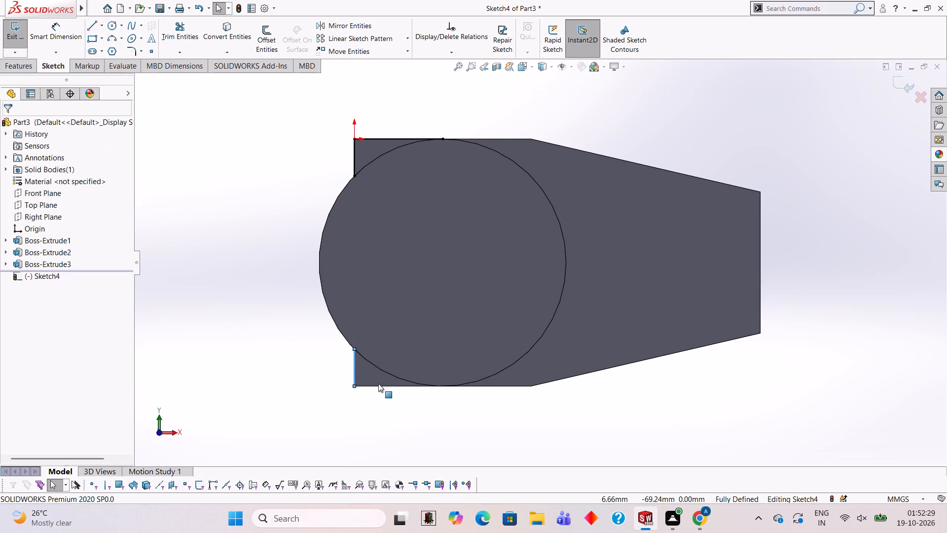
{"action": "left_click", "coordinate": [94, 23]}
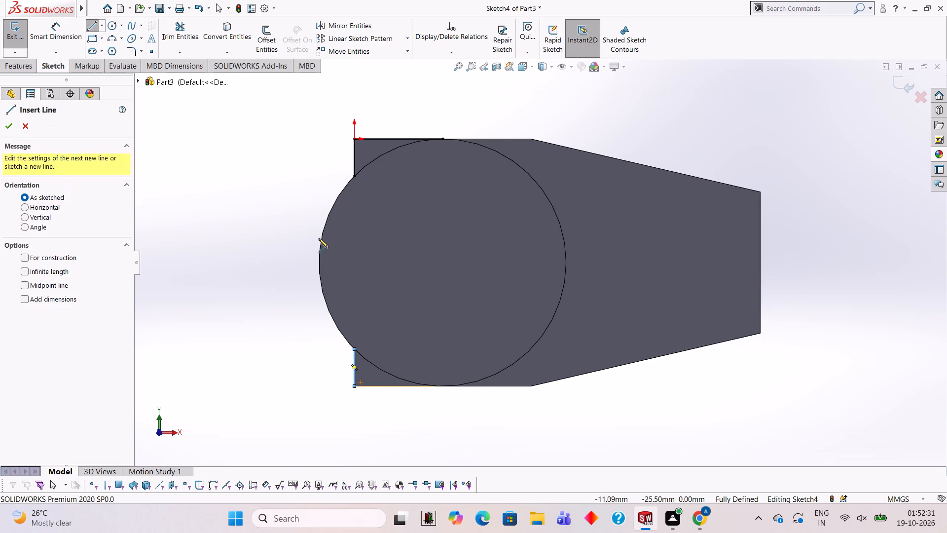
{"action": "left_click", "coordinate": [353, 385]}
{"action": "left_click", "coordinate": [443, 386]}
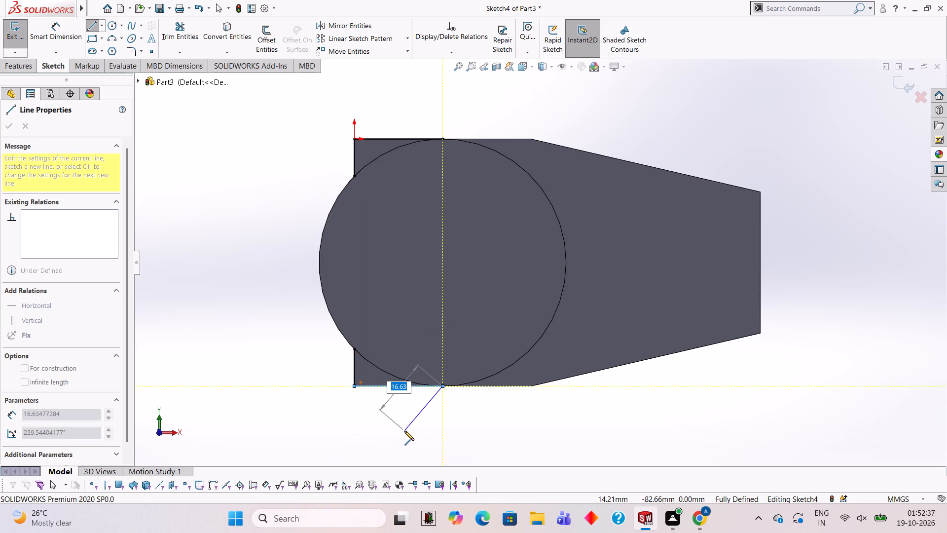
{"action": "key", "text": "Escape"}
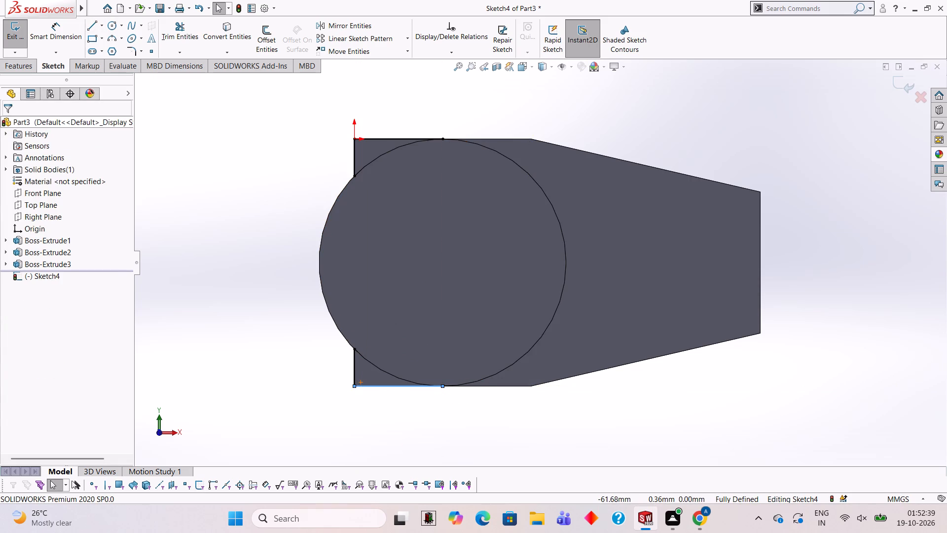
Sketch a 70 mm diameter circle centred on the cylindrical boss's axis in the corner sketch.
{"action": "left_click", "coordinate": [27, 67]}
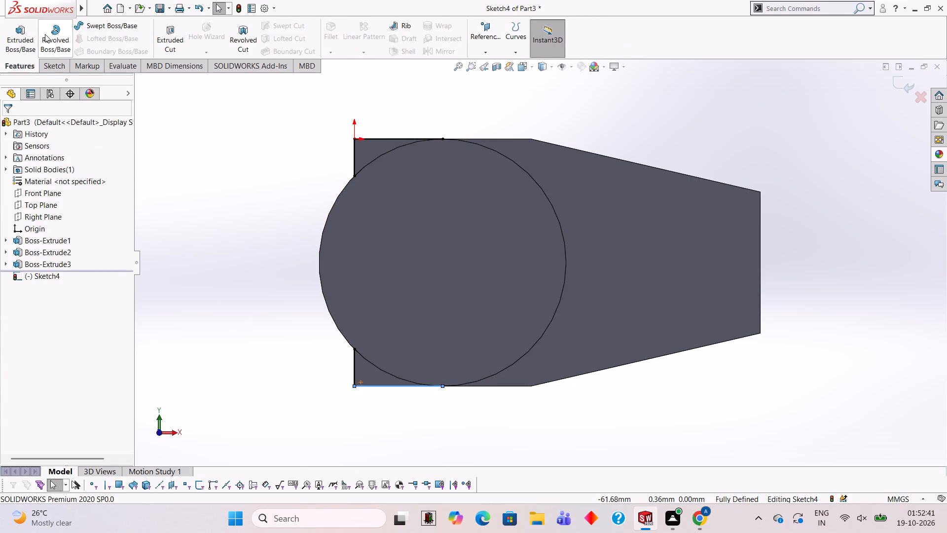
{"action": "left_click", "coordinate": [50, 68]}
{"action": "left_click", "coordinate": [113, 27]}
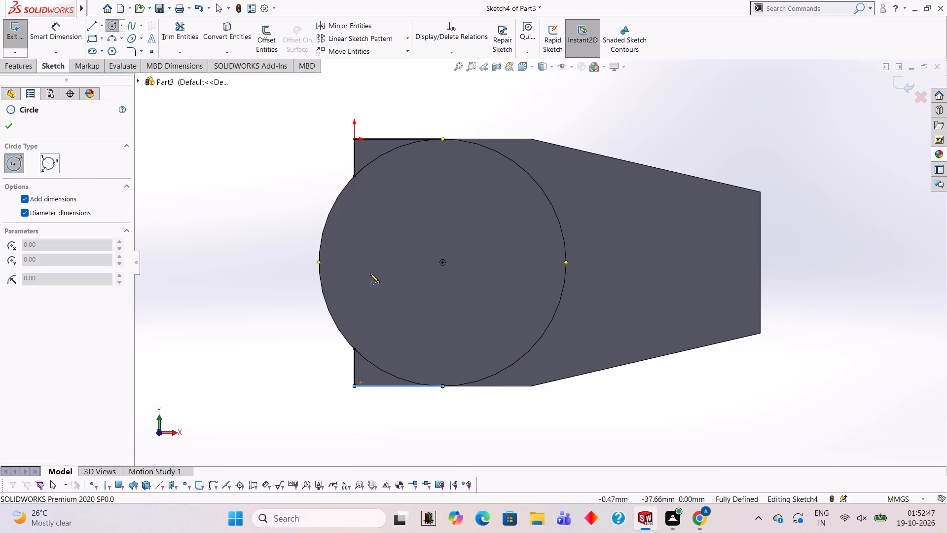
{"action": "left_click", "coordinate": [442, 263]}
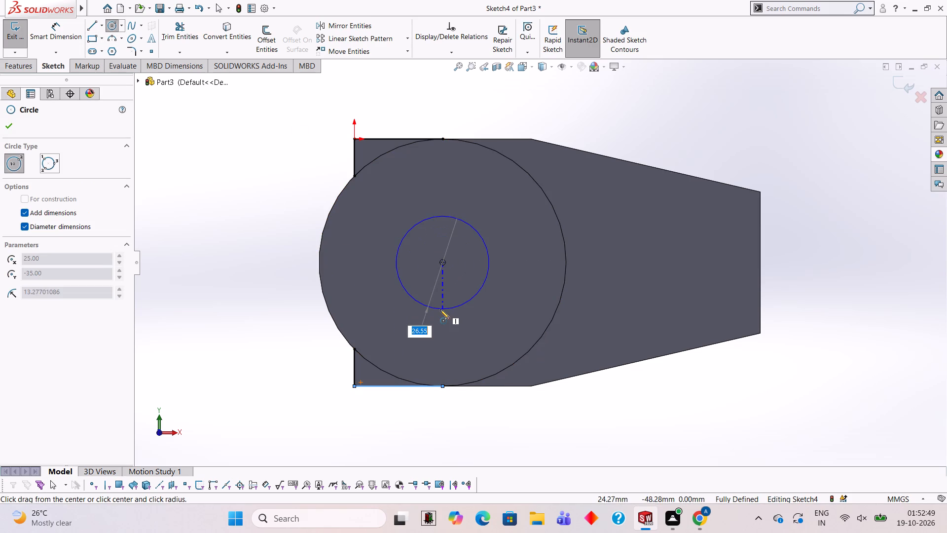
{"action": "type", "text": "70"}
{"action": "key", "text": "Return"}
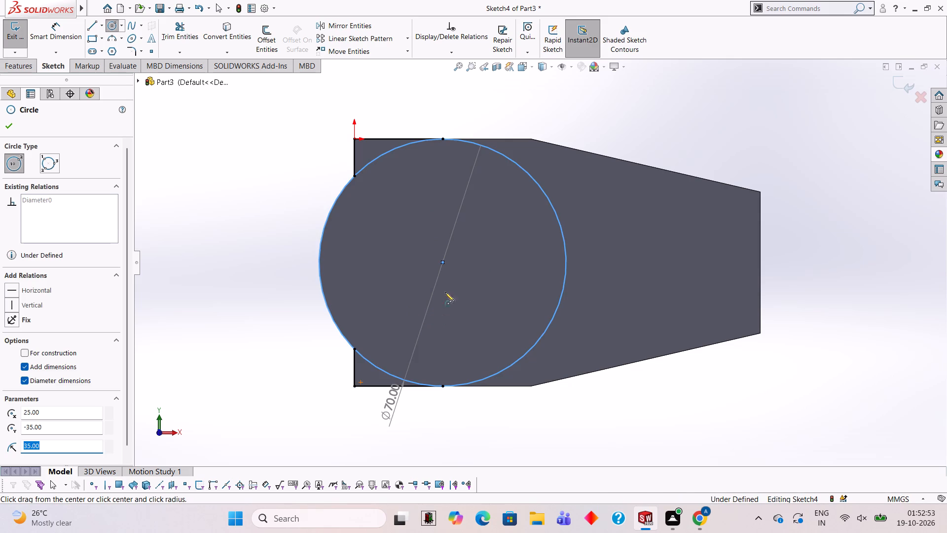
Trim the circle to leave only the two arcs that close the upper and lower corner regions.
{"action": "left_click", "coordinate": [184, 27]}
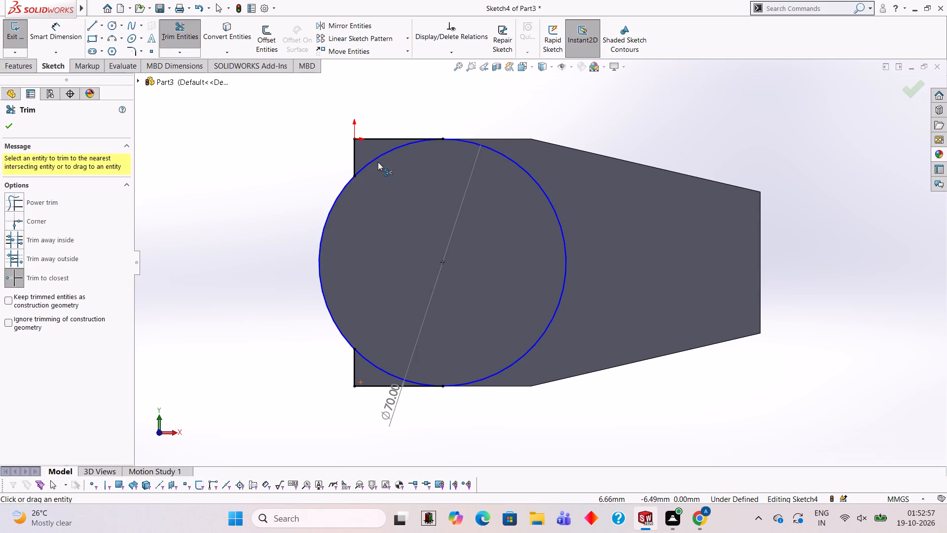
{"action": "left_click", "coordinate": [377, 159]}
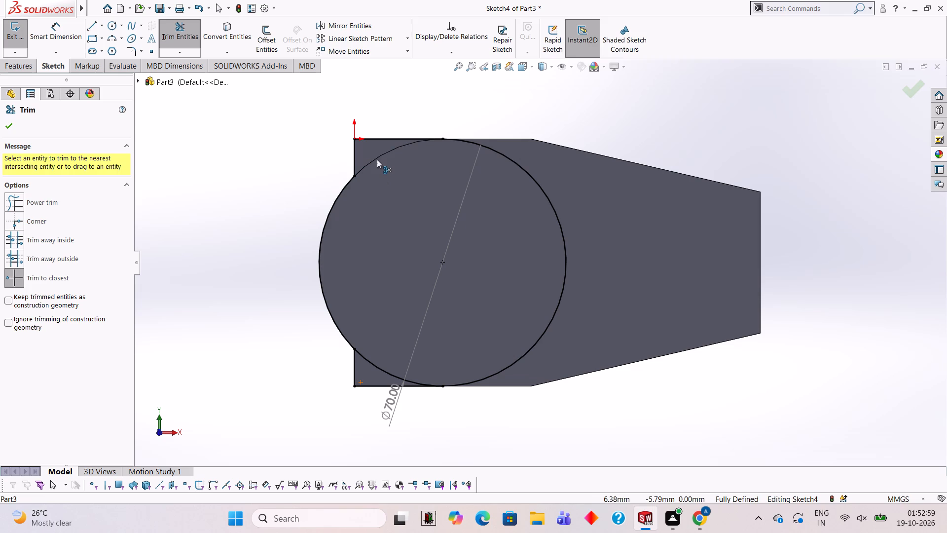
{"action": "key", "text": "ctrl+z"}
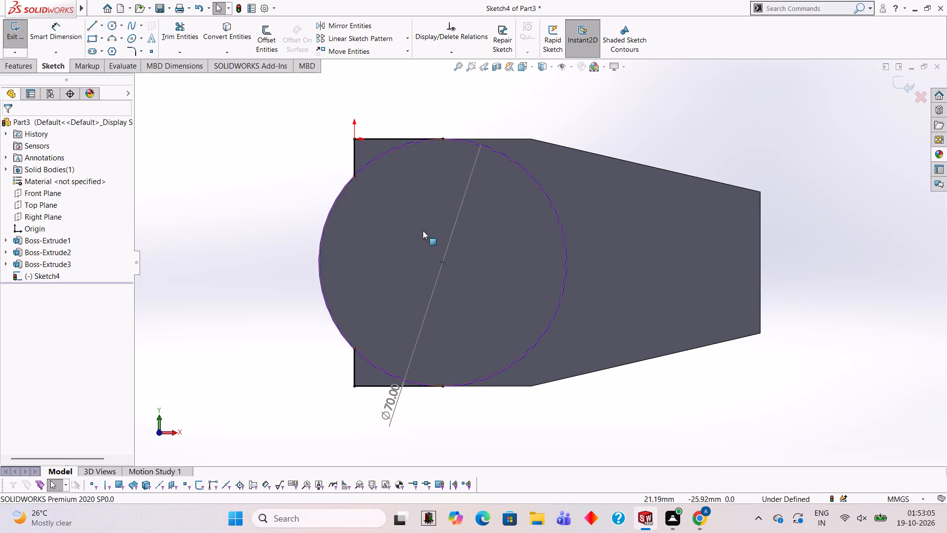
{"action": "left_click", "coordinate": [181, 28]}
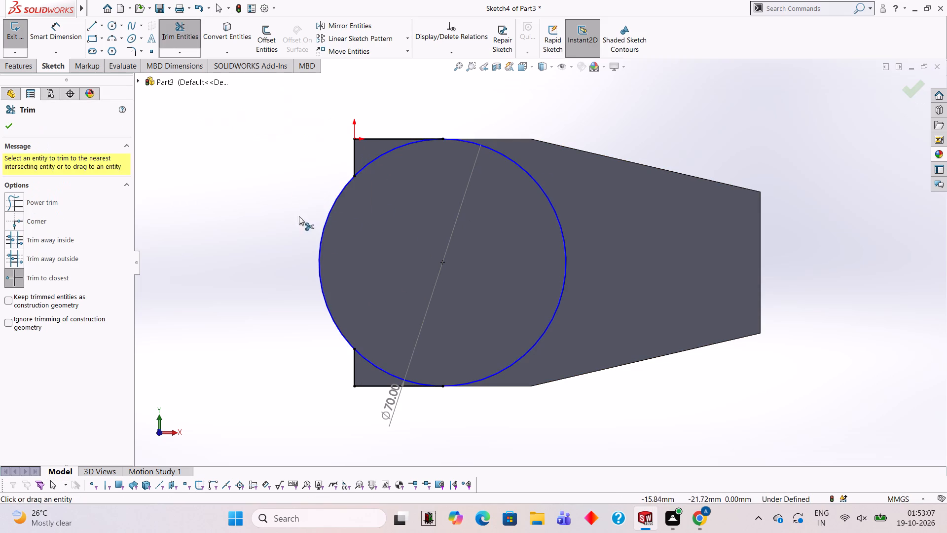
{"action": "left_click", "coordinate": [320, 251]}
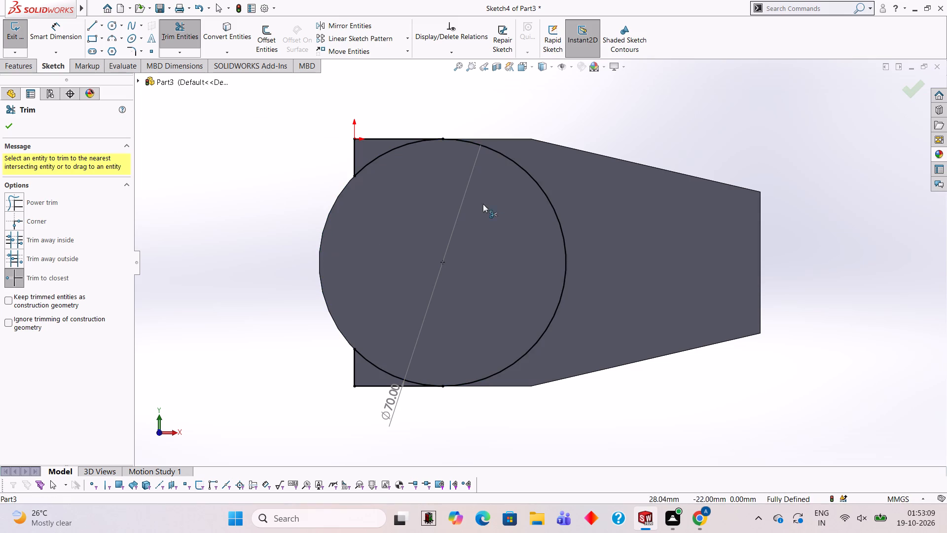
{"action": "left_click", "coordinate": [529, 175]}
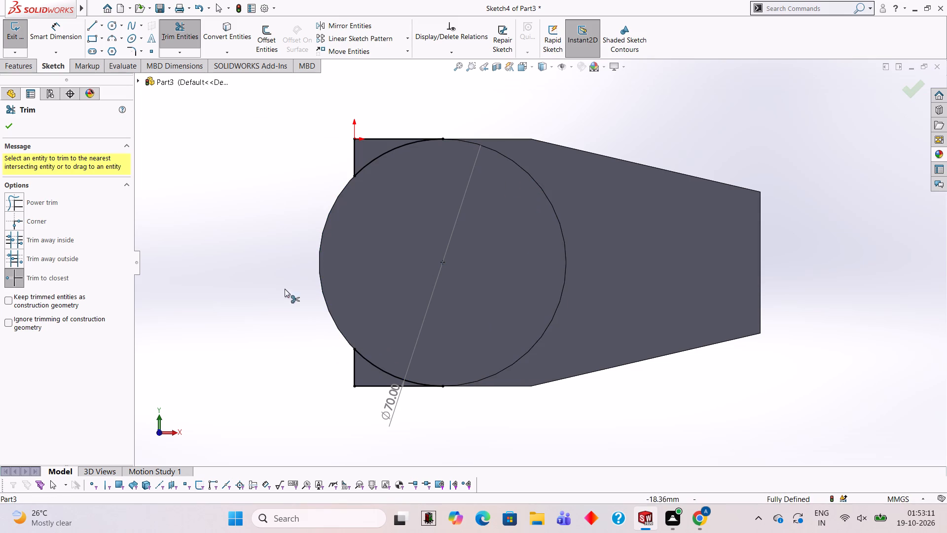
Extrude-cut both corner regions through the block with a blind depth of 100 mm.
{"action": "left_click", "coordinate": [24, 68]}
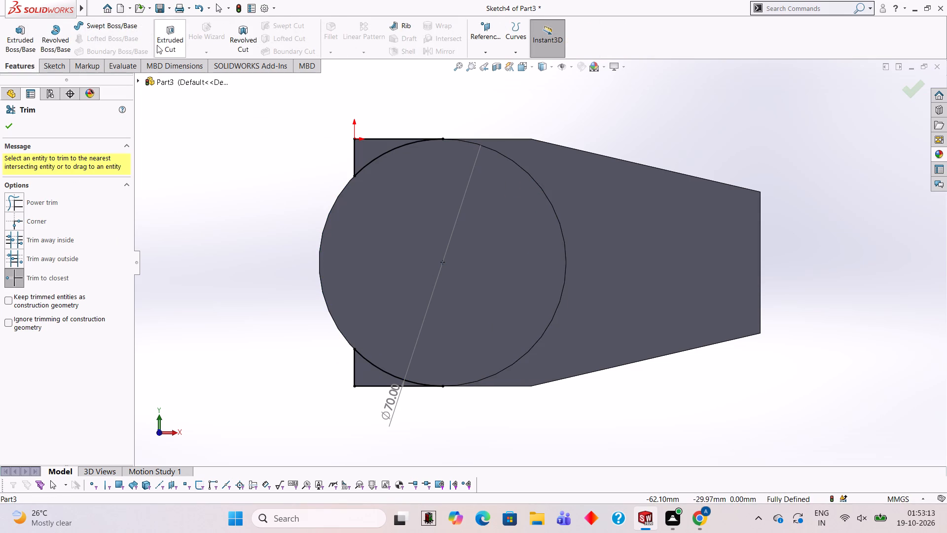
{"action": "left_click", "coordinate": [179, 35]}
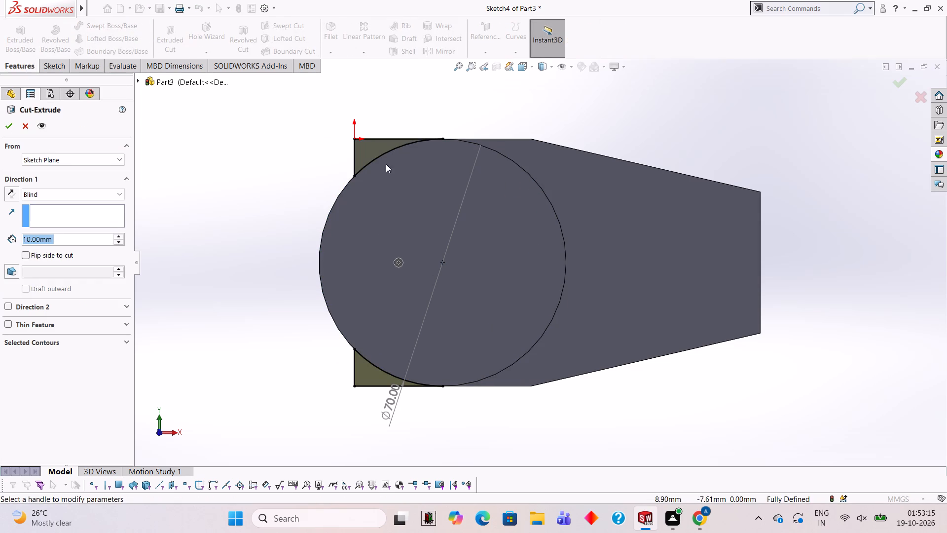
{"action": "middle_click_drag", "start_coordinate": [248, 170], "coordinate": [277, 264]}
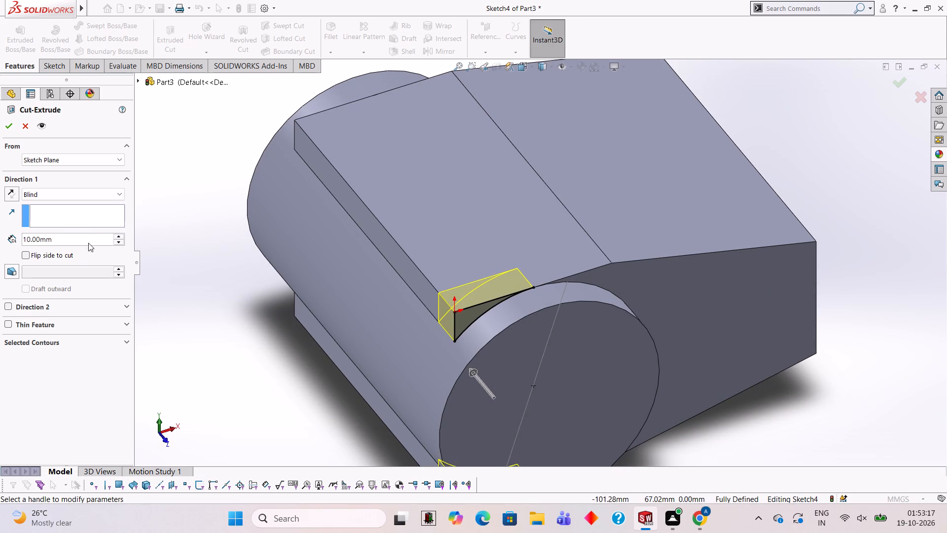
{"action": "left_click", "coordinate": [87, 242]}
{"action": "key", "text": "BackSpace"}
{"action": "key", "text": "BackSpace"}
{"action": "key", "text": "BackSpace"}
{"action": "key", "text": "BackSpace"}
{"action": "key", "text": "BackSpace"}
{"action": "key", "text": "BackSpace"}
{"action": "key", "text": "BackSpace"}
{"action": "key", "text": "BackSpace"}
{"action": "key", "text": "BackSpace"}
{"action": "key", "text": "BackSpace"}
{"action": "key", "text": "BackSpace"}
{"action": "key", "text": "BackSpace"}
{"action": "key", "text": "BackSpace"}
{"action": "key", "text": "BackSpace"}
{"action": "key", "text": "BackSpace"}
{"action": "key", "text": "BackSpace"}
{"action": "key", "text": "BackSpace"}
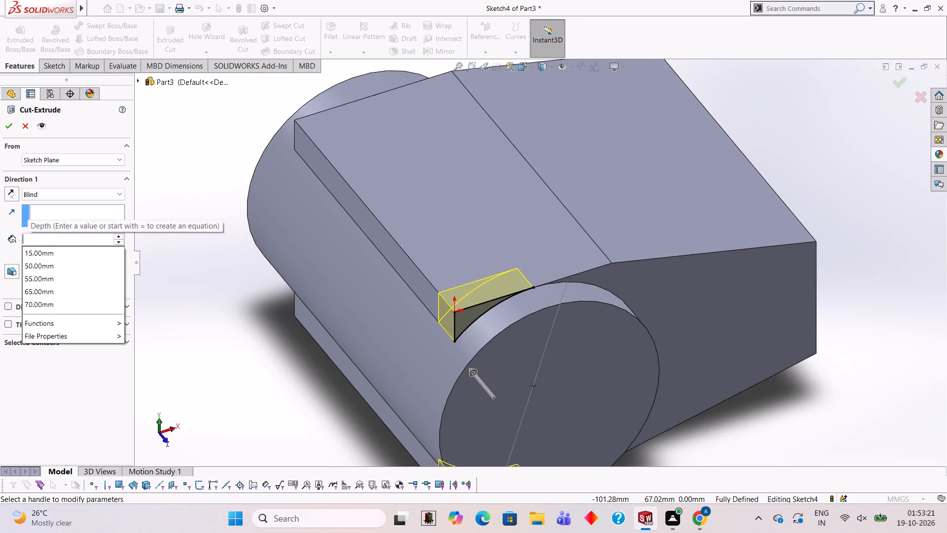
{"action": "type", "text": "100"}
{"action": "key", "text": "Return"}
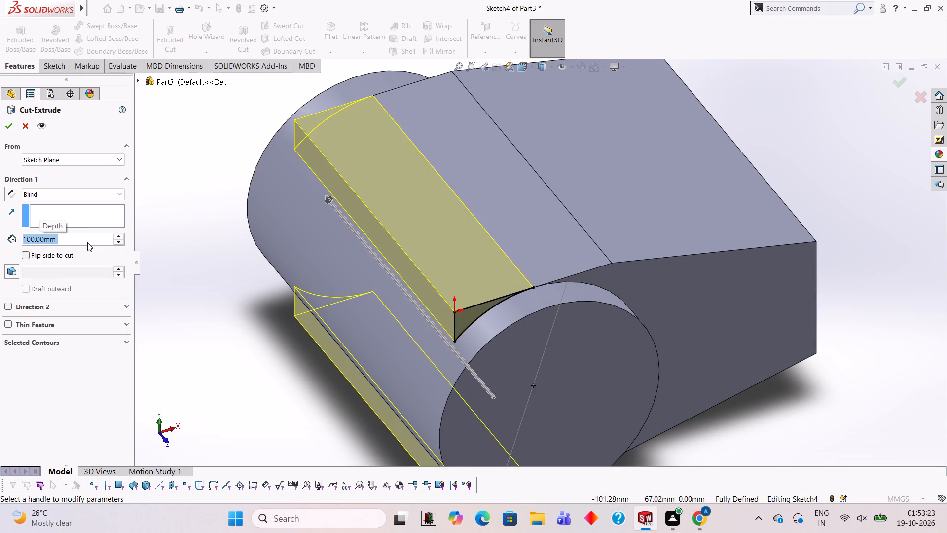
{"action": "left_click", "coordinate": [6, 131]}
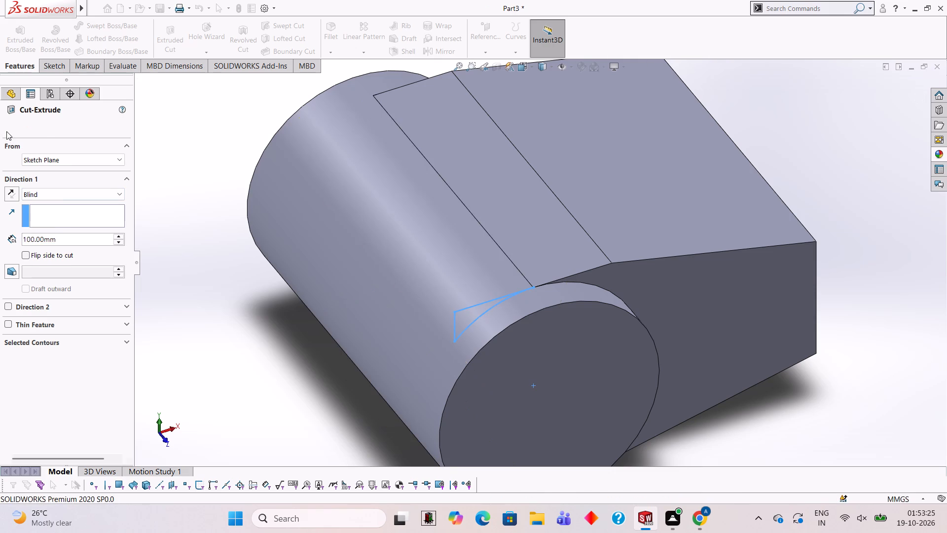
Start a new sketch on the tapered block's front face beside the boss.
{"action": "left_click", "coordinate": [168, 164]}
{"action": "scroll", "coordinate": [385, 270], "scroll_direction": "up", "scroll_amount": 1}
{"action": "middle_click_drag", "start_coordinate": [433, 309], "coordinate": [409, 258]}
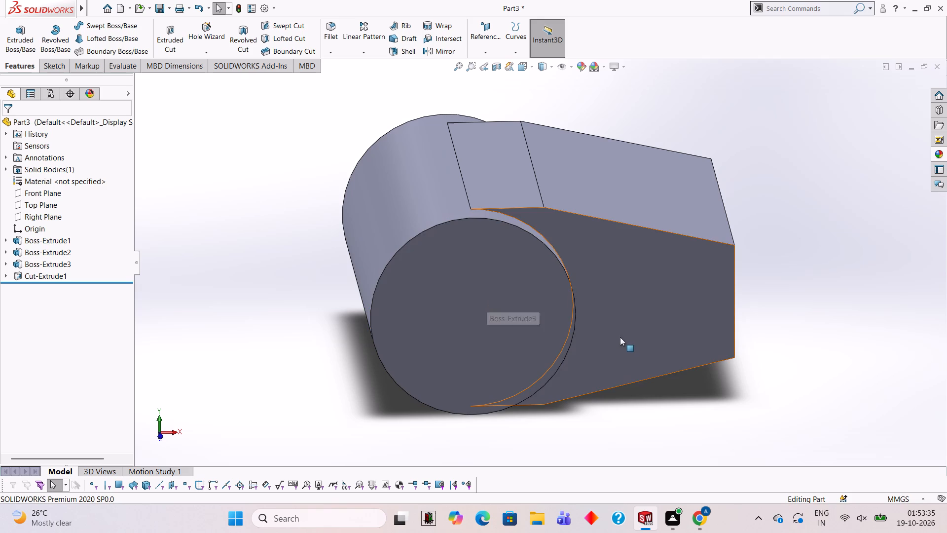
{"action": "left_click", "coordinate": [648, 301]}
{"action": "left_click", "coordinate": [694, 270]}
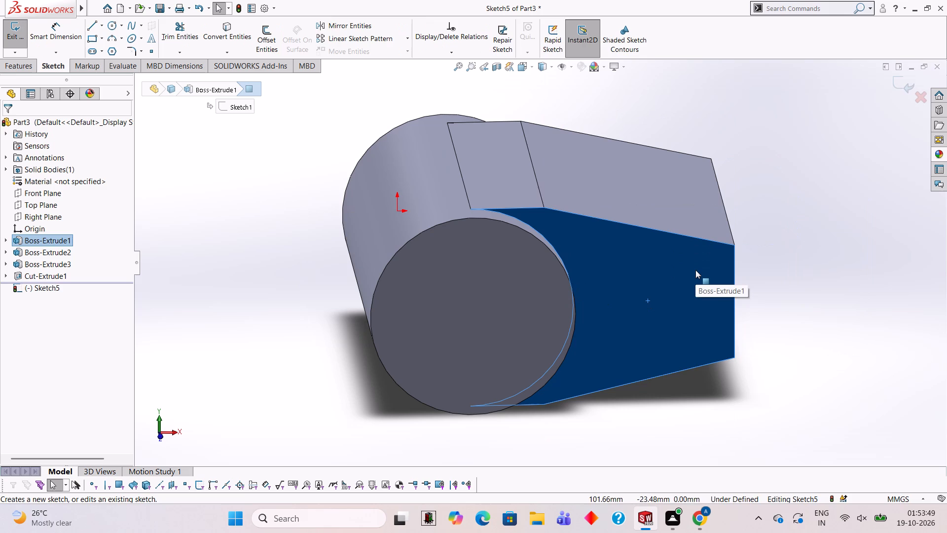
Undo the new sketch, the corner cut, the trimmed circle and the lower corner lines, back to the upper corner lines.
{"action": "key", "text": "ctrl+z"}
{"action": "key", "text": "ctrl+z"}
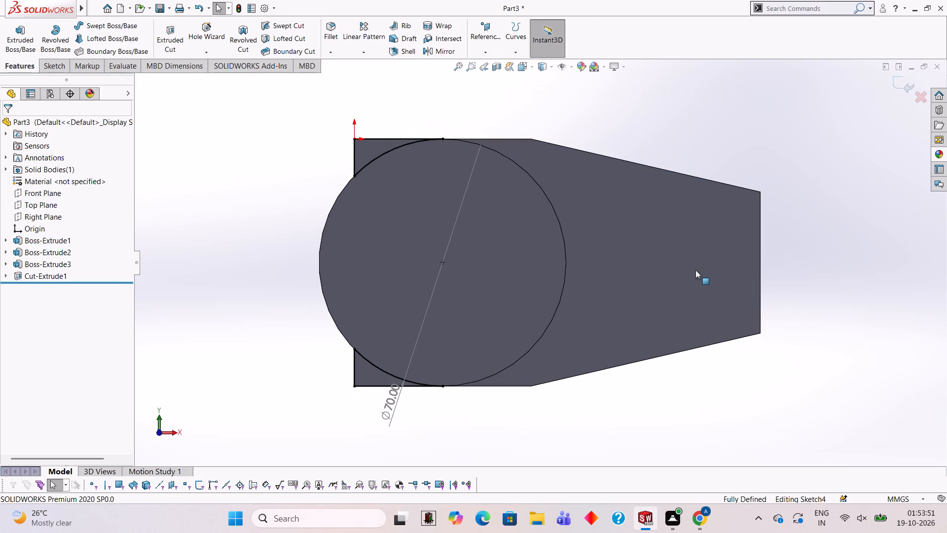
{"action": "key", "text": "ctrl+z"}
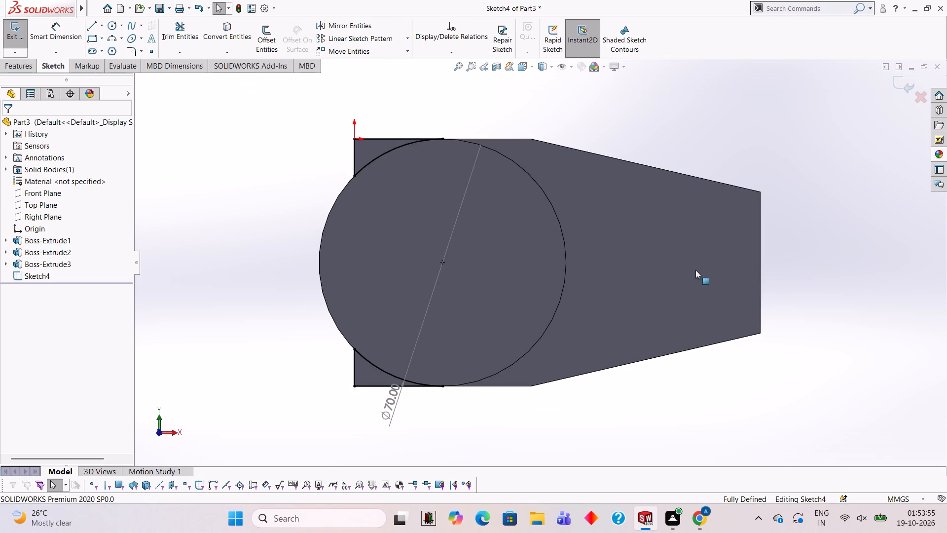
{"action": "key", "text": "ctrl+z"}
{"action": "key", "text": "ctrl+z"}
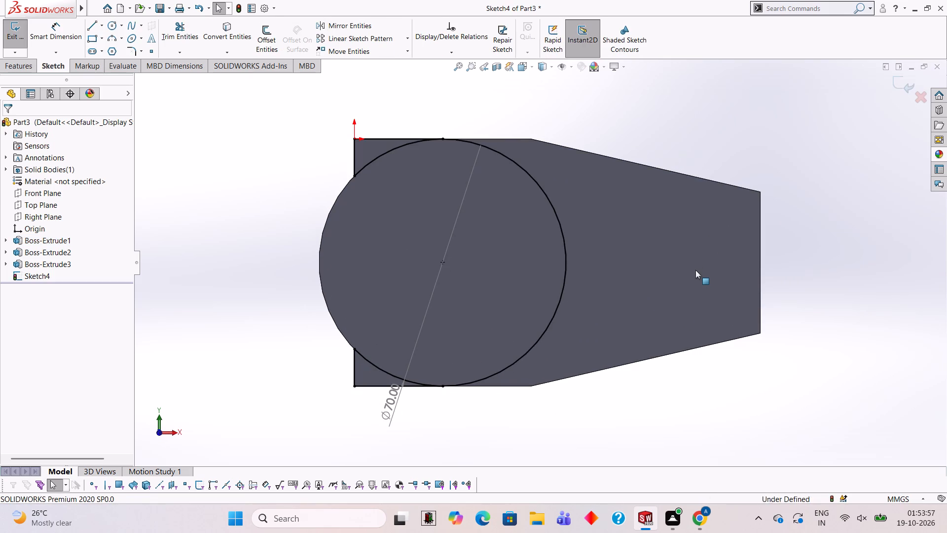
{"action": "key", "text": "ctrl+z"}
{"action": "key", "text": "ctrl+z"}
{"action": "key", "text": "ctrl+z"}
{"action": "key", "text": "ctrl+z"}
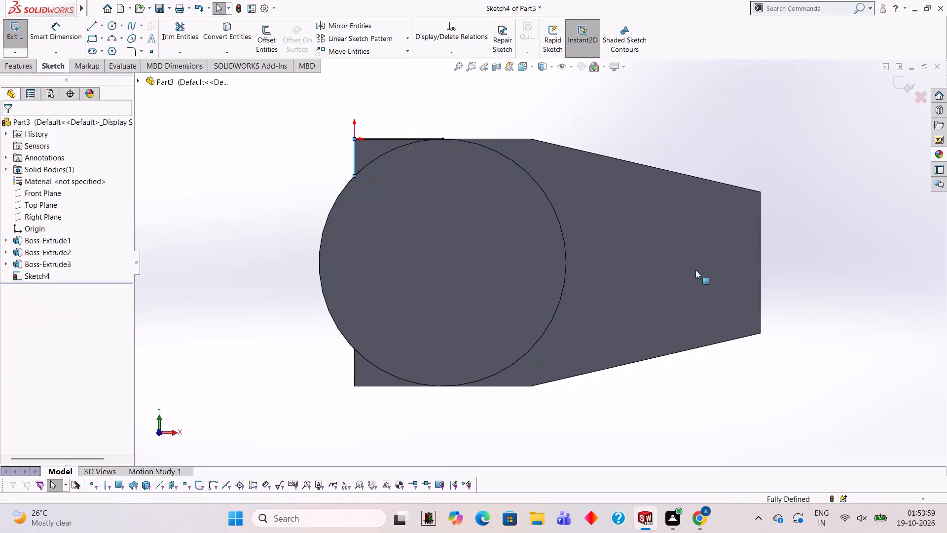
Undo the upper corner lines and both cylindrical boss extrusions, back to the first 70 mm circle sketch on the block's face.
{"action": "key", "text": "ctrl+z"}
{"action": "key", "text": "ctrl+z"}
{"action": "key", "text": "ctrl+z"}
{"action": "key", "text": "ctrl+z"}
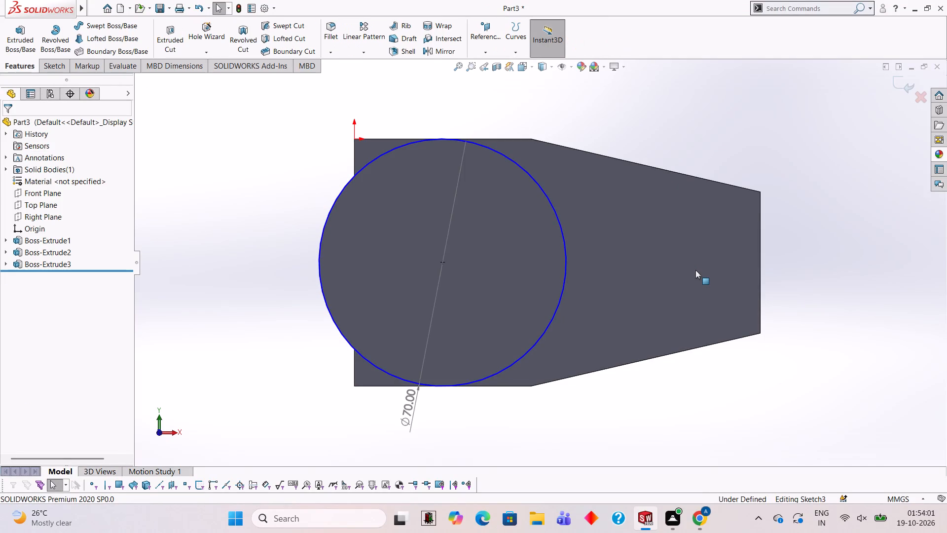
{"action": "key", "text": "ctrl+z"}
{"action": "key", "text": "ctrl+z"}
{"action": "key", "text": "ctrl+z"}
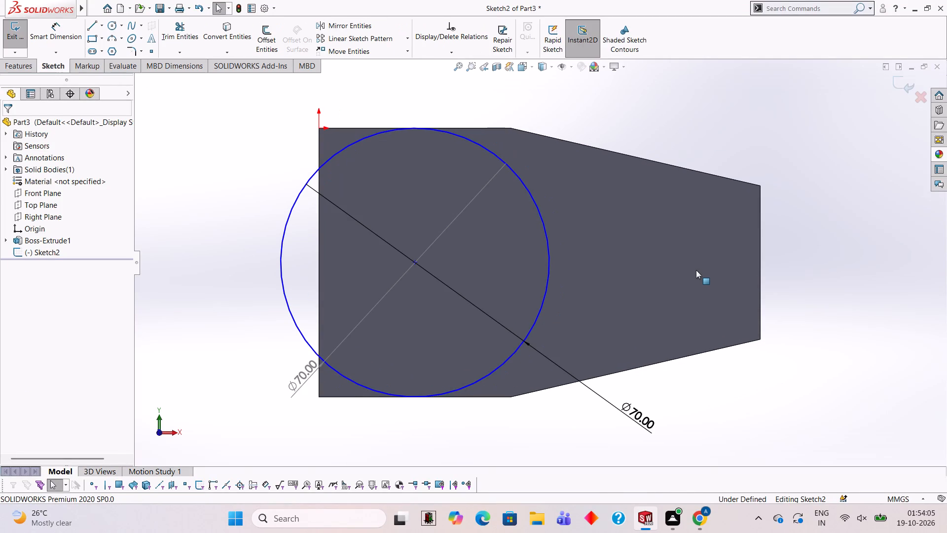
{"action": "key", "text": "ctrl+z"}
{"action": "key", "text": "Escape"}
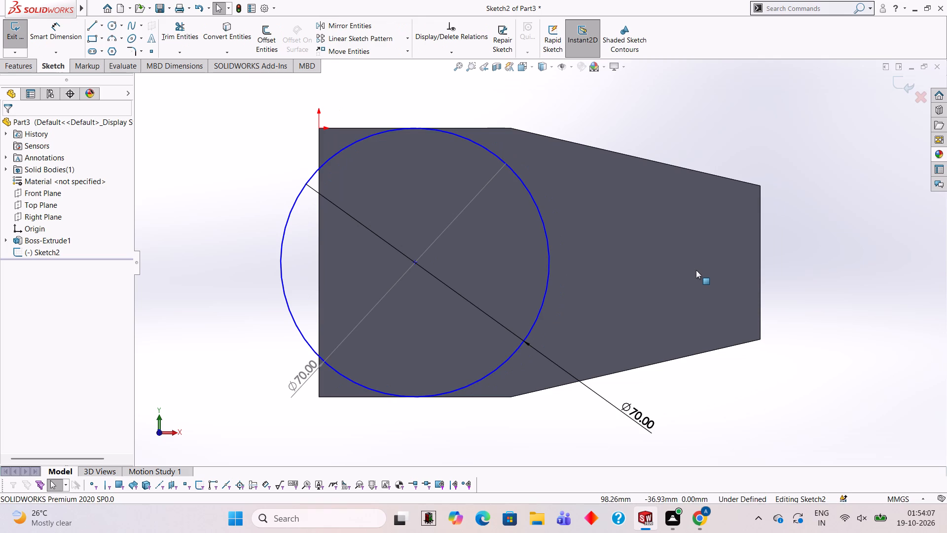
{"action": "key", "text": "ctrl+z"}
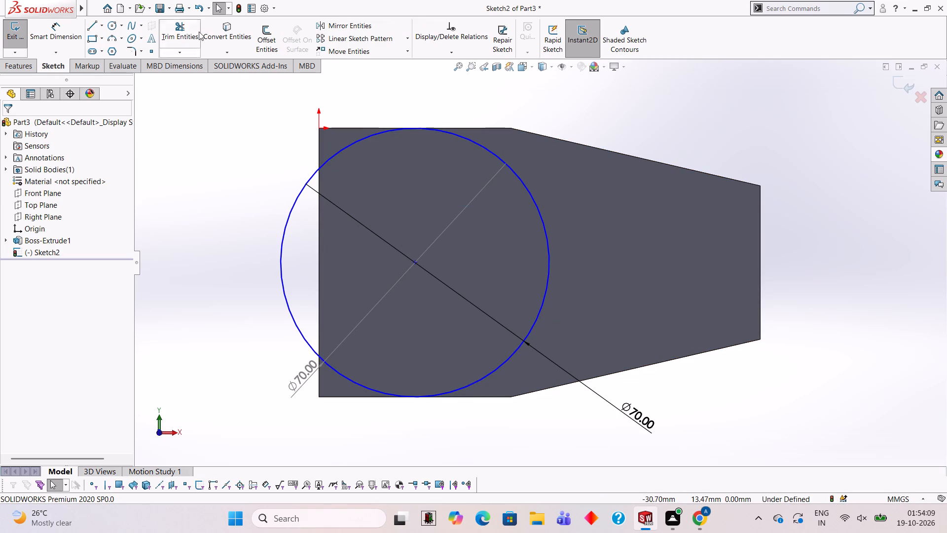
Delete the existing 70 mm circle from the sketch on the tapered block's face.
{"action": "left_click", "coordinate": [548, 261]}
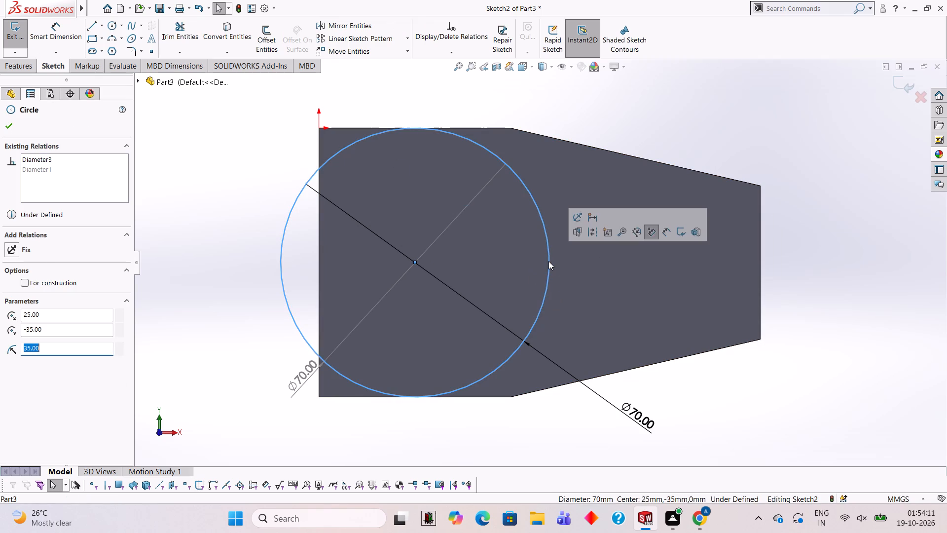
{"action": "key", "text": "Delete"}
{"action": "left_click", "coordinate": [415, 261]}
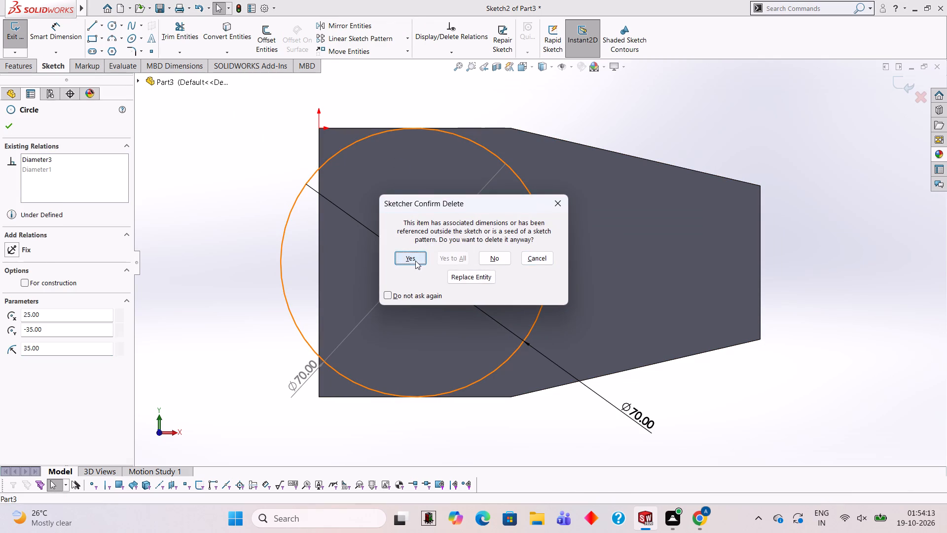
Sketch a 70 mm diameter circle centred on the midpoint of the block's wide end edge.
{"action": "left_click", "coordinate": [111, 28]}
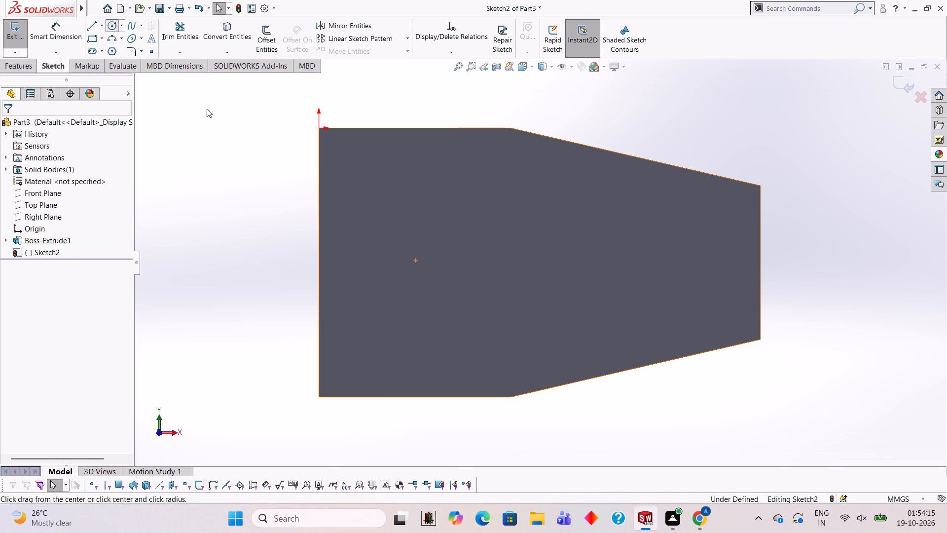
{"action": "left_click", "coordinate": [318, 262]}
{"action": "type", "text": "70"}
{"action": "key", "text": "Return"}
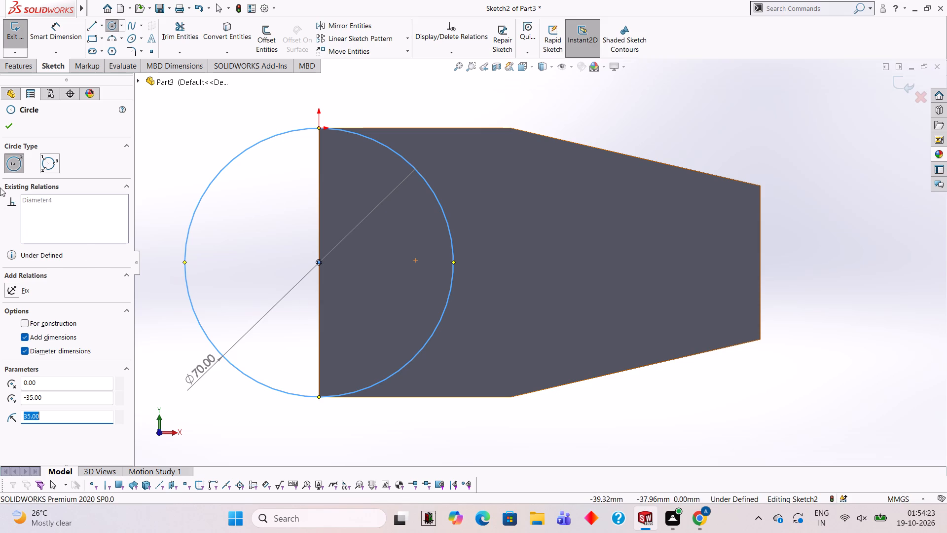
Extrude the 70 mm circle as a merged boss in the reversed direction through the block, blind depth 110 mm.
{"action": "left_click", "coordinate": [18, 61]}
{"action": "left_click", "coordinate": [20, 34]}
{"action": "middle_click_drag", "start_coordinate": [202, 126], "coordinate": [214, 195]}
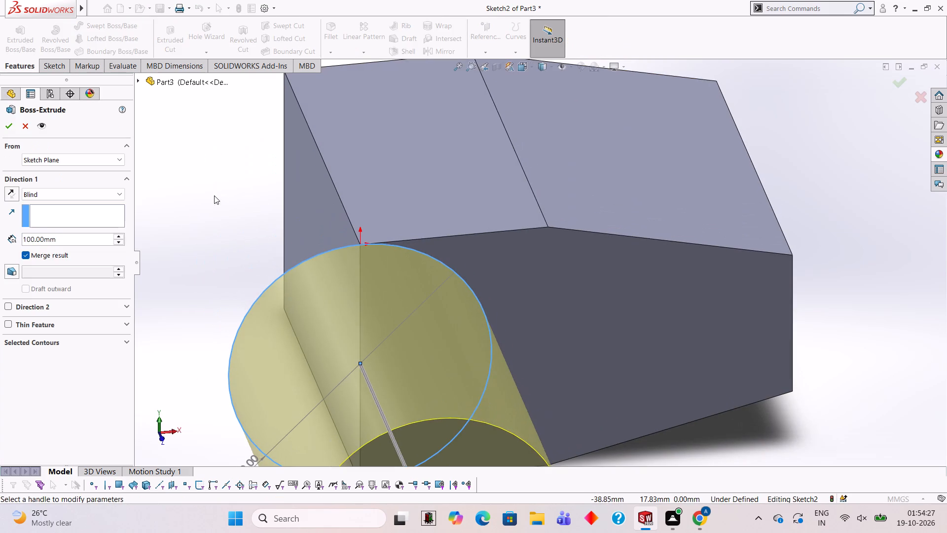
{"action": "left_click", "coordinate": [13, 191]}
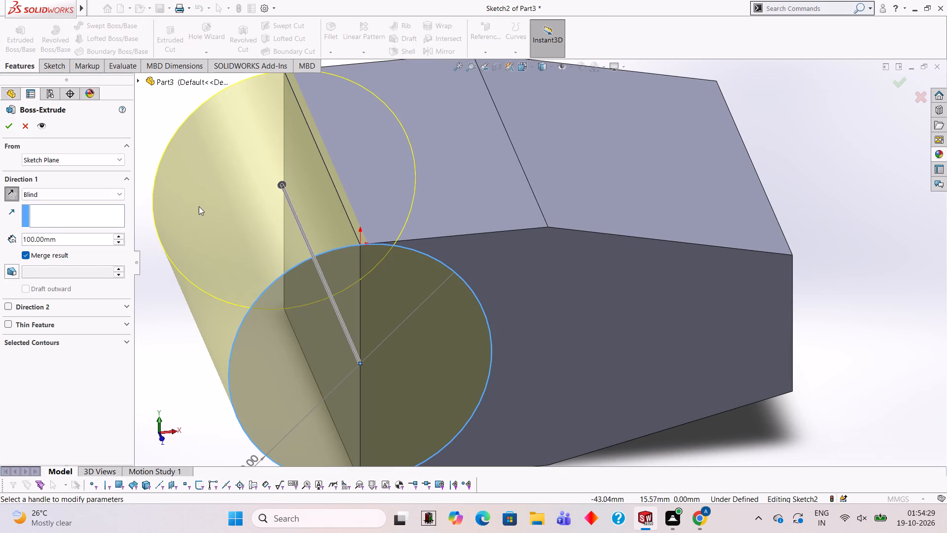
{"action": "middle_click_drag", "start_coordinate": [224, 226], "coordinate": [295, 245]}
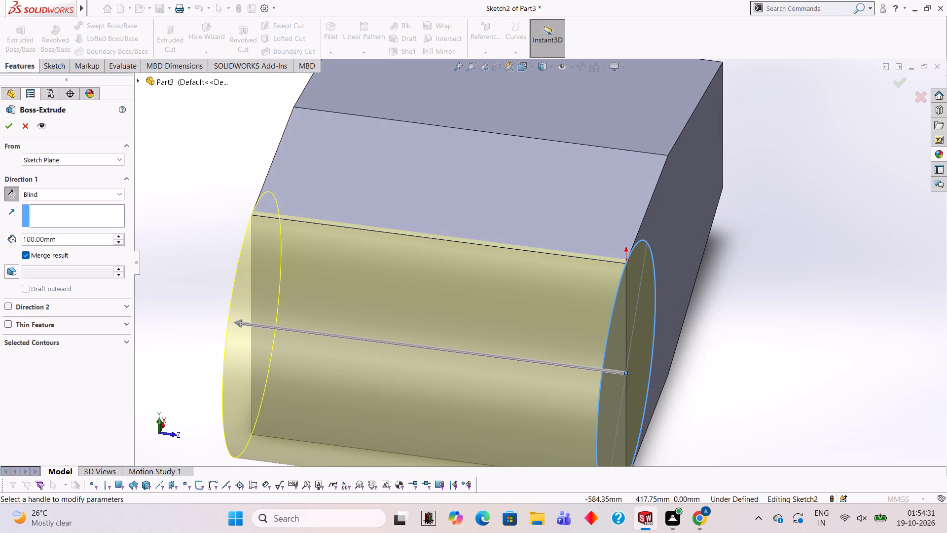
{"action": "left_click", "coordinate": [93, 236]}
{"action": "key", "text": "BackSpace"}
{"action": "key", "text": "BackSpace"}
{"action": "key", "text": "BackSpace"}
{"action": "key", "text": "BackSpace"}
{"action": "key", "text": "BackSpace"}
{"action": "key", "text": "BackSpace"}
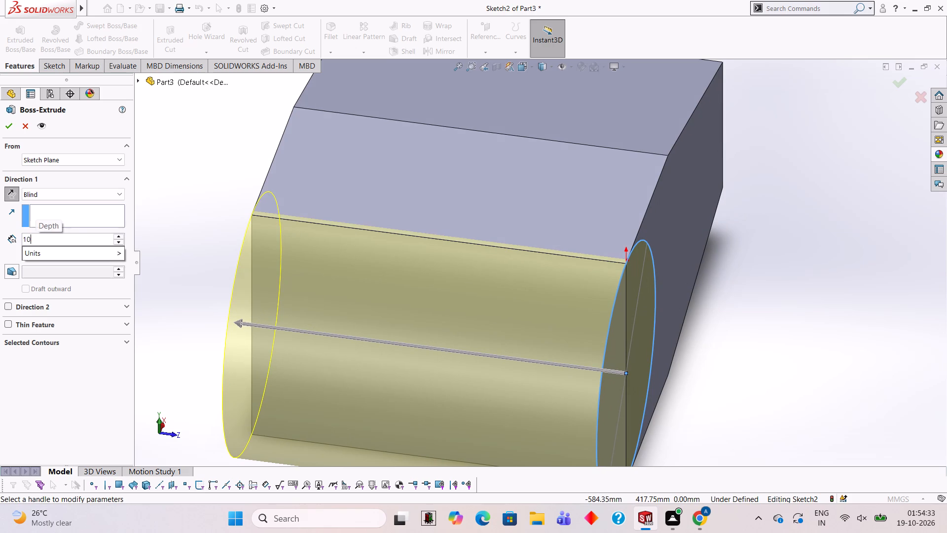
{"action": "key", "text": "BackSpace"}
{"action": "type", "text": "10"}
{"action": "key", "text": "Return"}
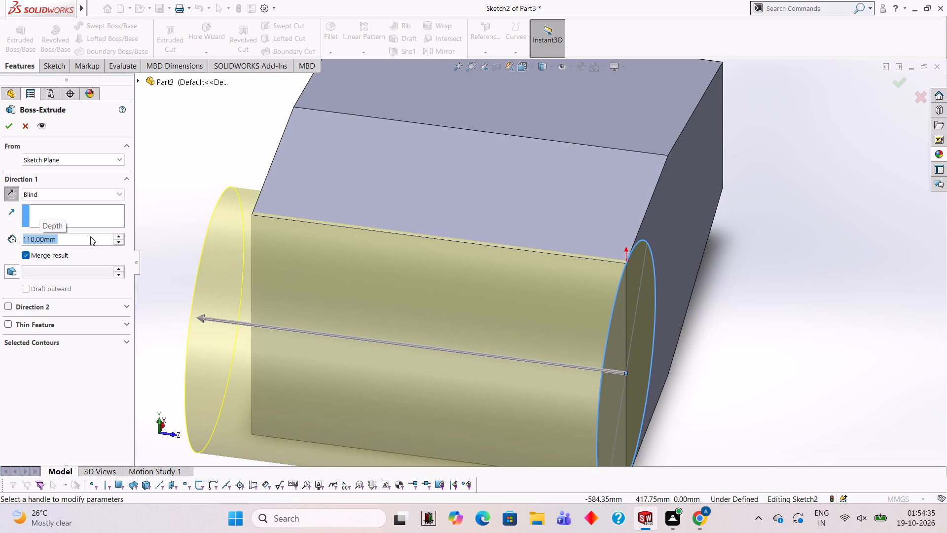
{"action": "left_click", "coordinate": [5, 125]}
{"action": "left_click", "coordinate": [195, 120]}
Start a sketch on the block's front face and draw a 70 mm diameter circle concentric with the rounded end.
{"action": "scroll", "coordinate": [351, 218], "scroll_direction": "up", "scroll_amount": 2}
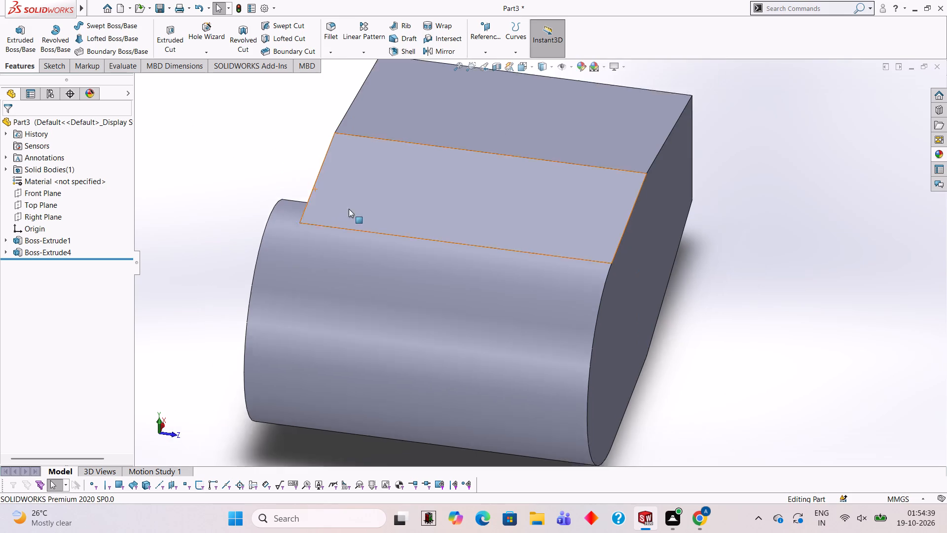
{"action": "scroll", "coordinate": [349, 209], "scroll_direction": "up", "scroll_amount": 2}
{"action": "middle_click_drag", "start_coordinate": [440, 296], "coordinate": [397, 200]}
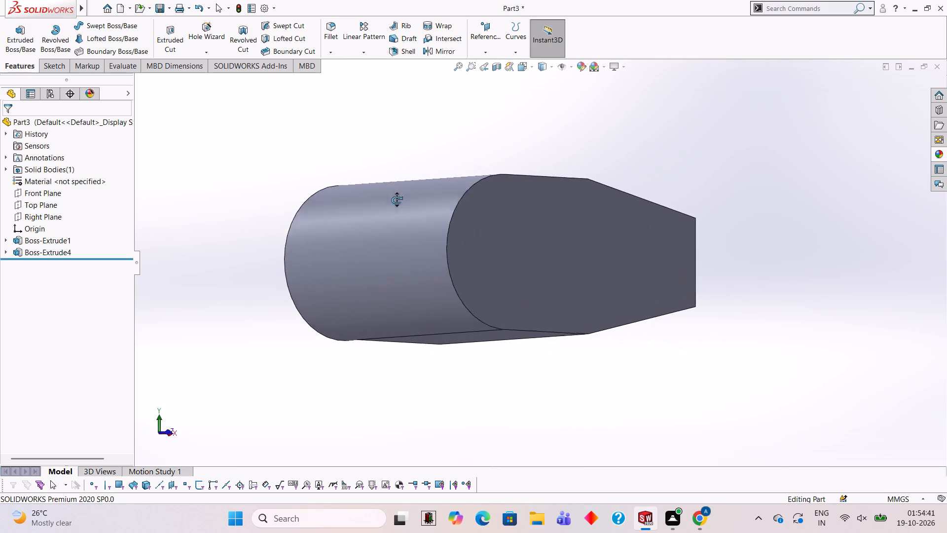
{"action": "middle_click_drag", "start_coordinate": [397, 200], "coordinate": [370, 203]}
{"action": "left_click", "coordinate": [442, 254]}
{"action": "left_click", "coordinate": [491, 225]}
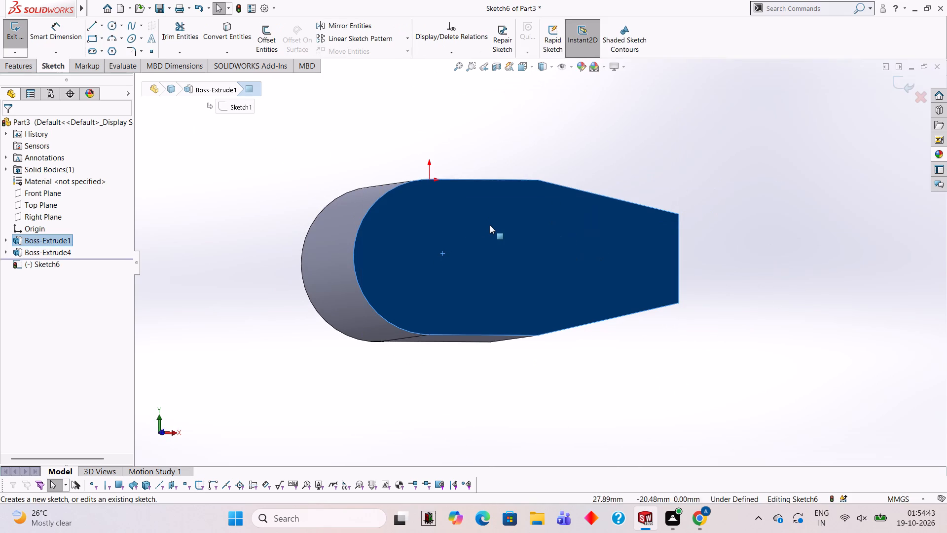
{"action": "key", "text": "ctrl+6"}
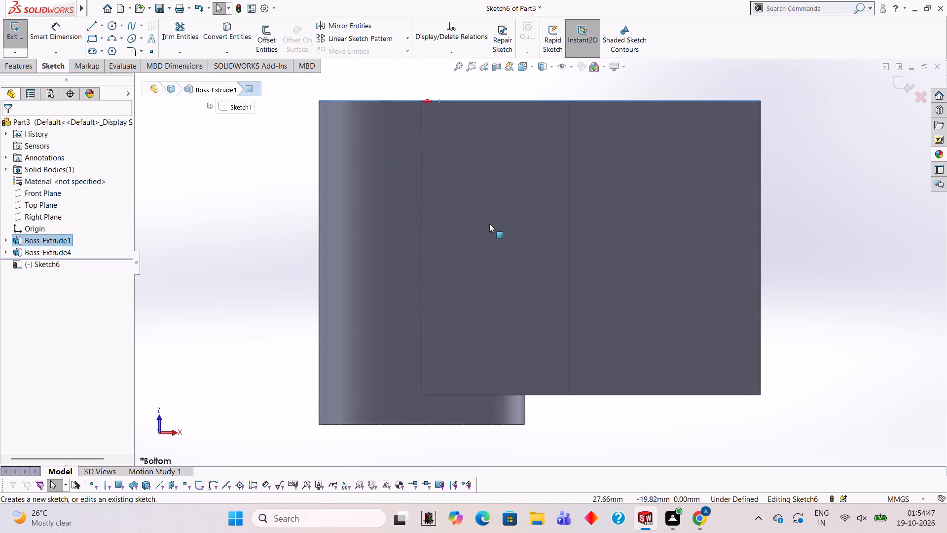
{"action": "key", "text": "ctrl+8"}
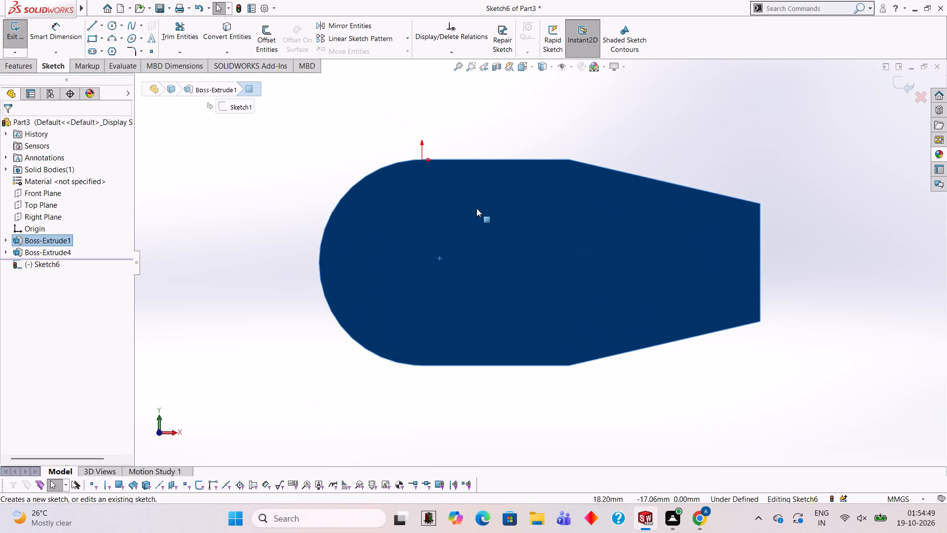
{"action": "scroll", "coordinate": [498, 203], "scroll_direction": "down", "scroll_amount": 1}
{"action": "left_click", "coordinate": [109, 21]}
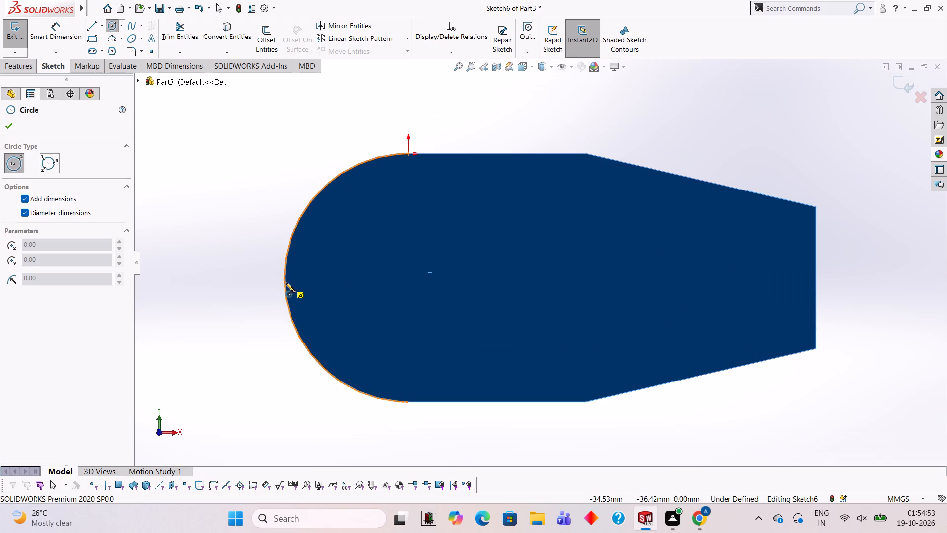
{"action": "left_click", "coordinate": [409, 277]}
{"action": "type", "text": "70"}
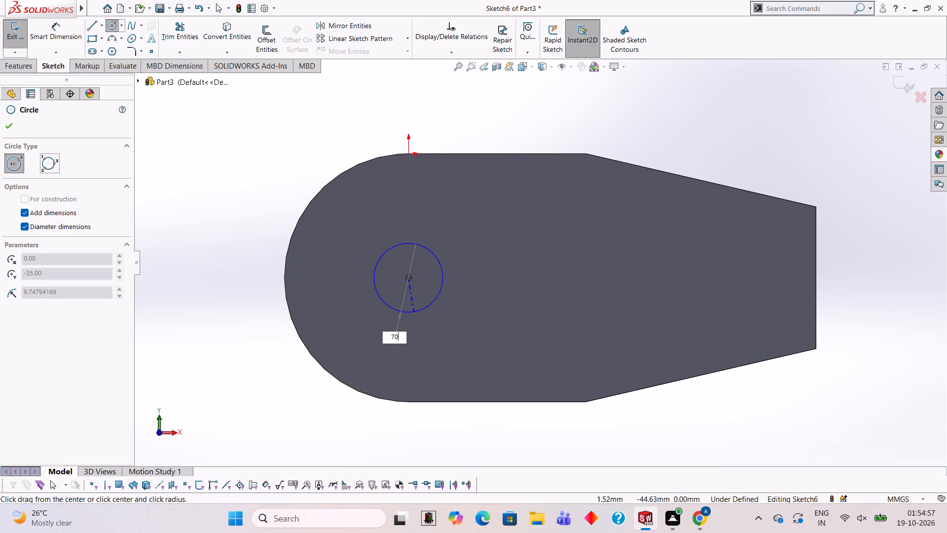
{"action": "key", "text": "Return"}
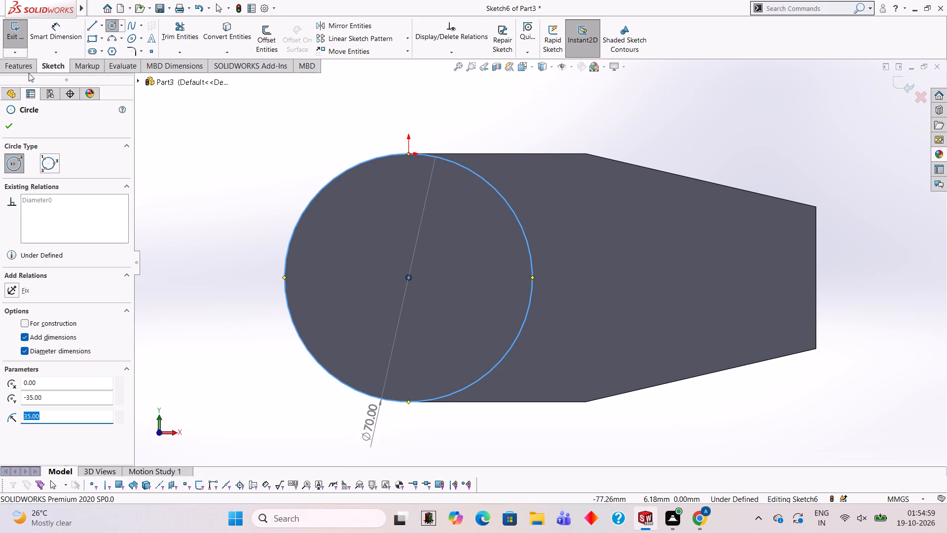
Extrude the new 70 mm circle outward from the front face as a merged boss, blind depth 10 mm.
{"action": "left_click", "coordinate": [27, 71]}
{"action": "left_click", "coordinate": [26, 39]}
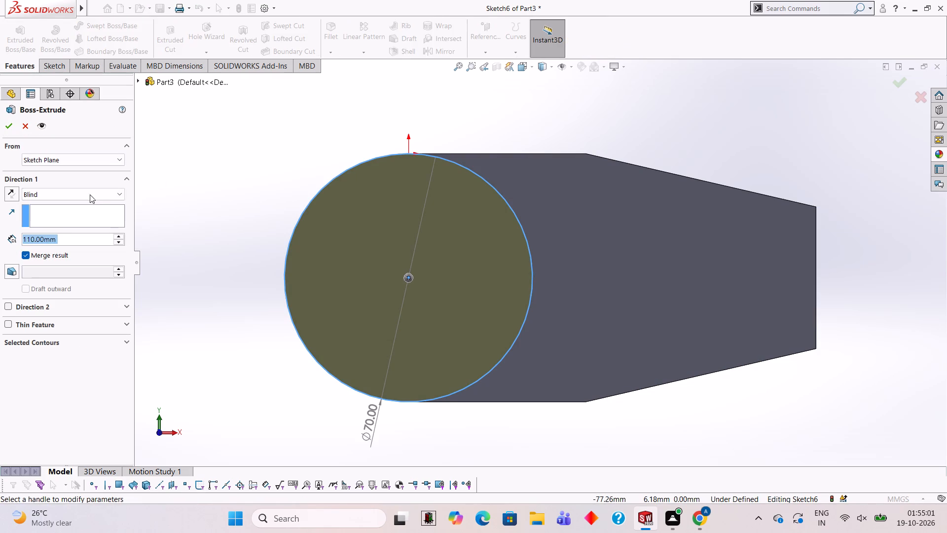
{"action": "type", "text": "10"}
{"action": "key", "text": "Return"}
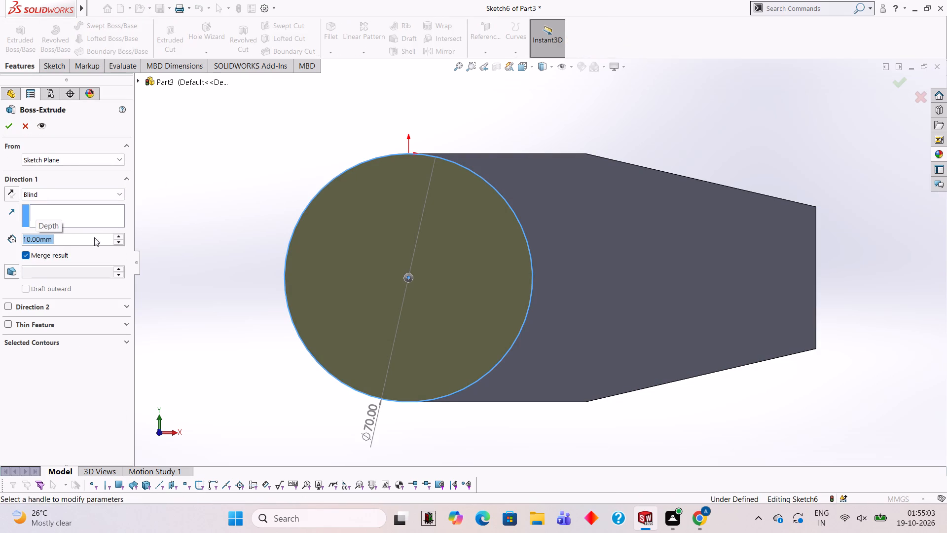
{"action": "middle_click_drag", "start_coordinate": [206, 159], "coordinate": [231, 258]}
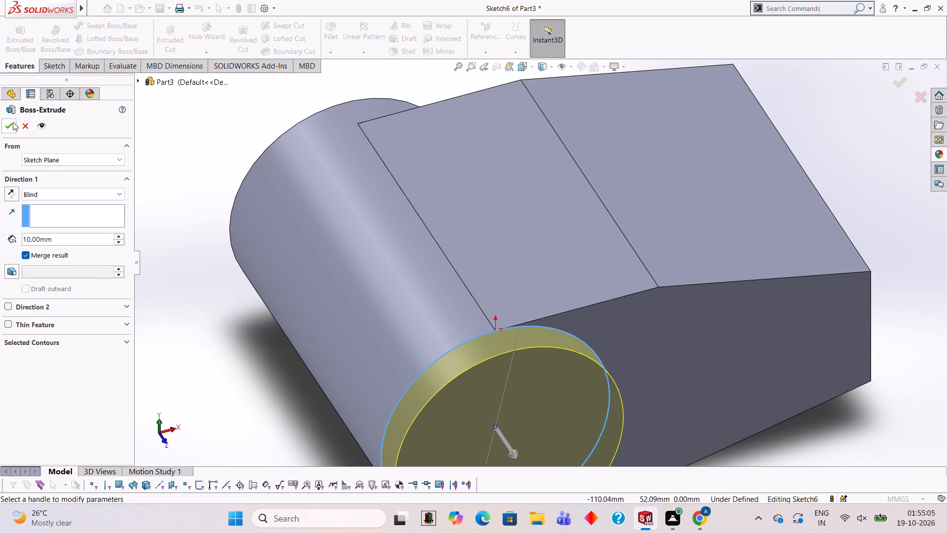
{"action": "left_click", "coordinate": [11, 122]}
{"action": "left_click", "coordinate": [196, 133]}
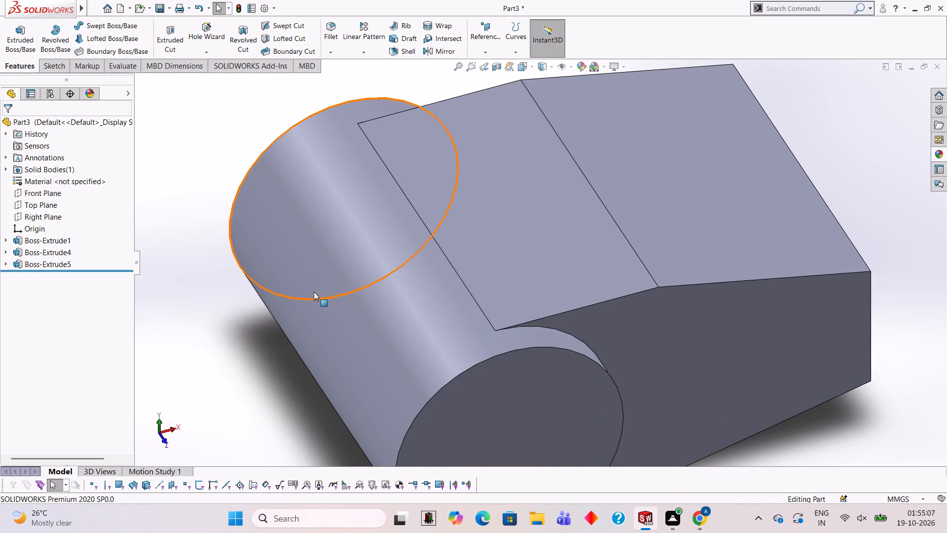
Start a sketch on the block's front face and draw a 40 mm diameter circle centred on the narrow end edge's midpoint.
{"action": "scroll", "coordinate": [341, 301], "scroll_direction": "up", "scroll_amount": 2}
{"action": "scroll", "coordinate": [380, 236], "scroll_direction": "down", "scroll_amount": 2}
{"action": "scroll", "coordinate": [467, 142], "scroll_direction": "up", "scroll_amount": 3}
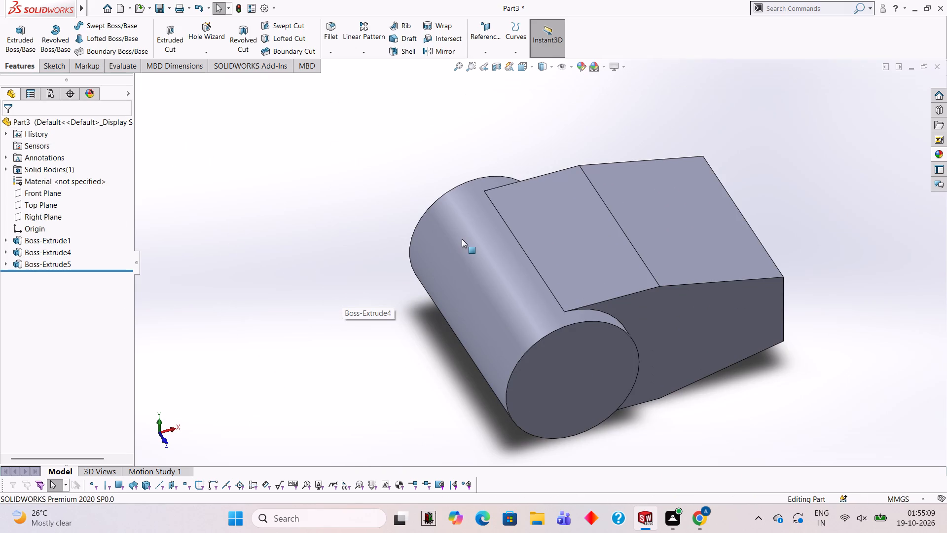
{"action": "scroll", "coordinate": [663, 352], "scroll_direction": "up", "scroll_amount": 1}
{"action": "scroll", "coordinate": [654, 343], "scroll_direction": "down", "scroll_amount": 1}
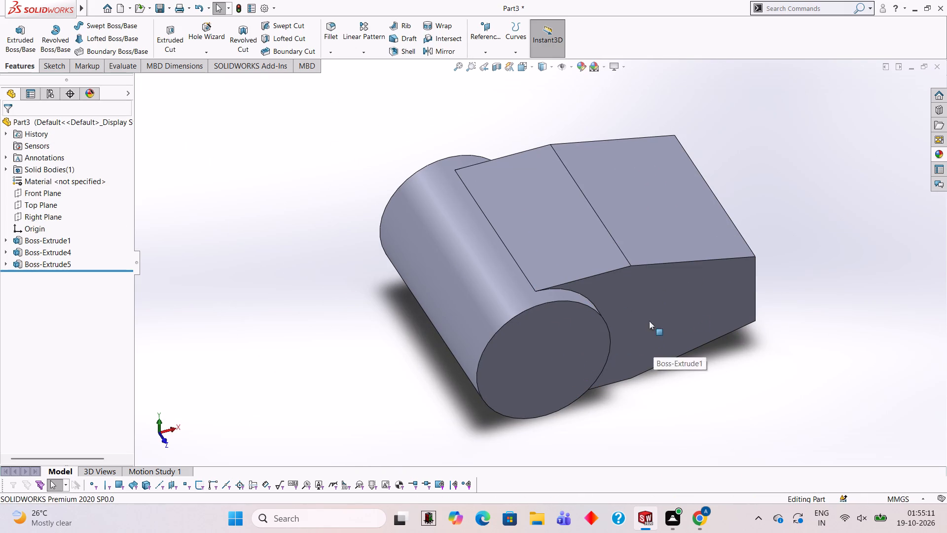
{"action": "left_click", "coordinate": [662, 285]}
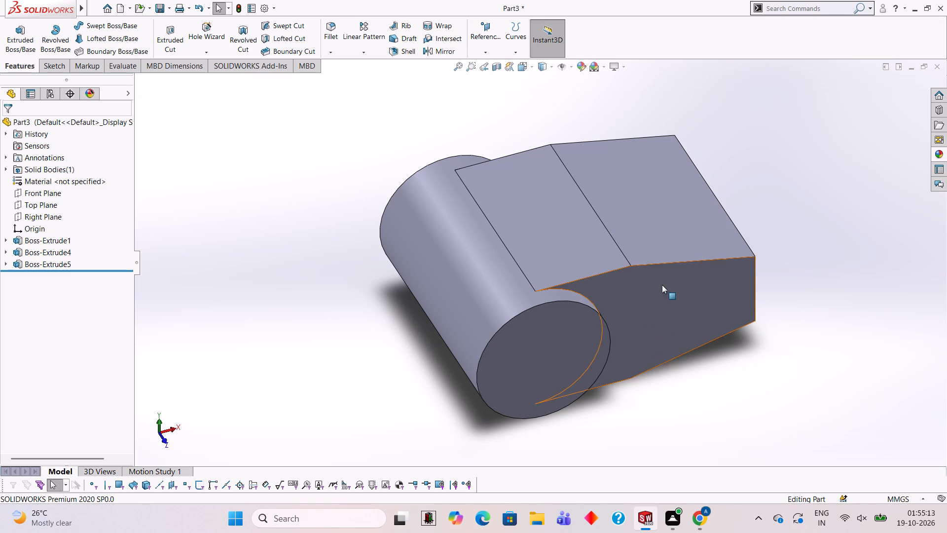
{"action": "left_click", "coordinate": [705, 262]}
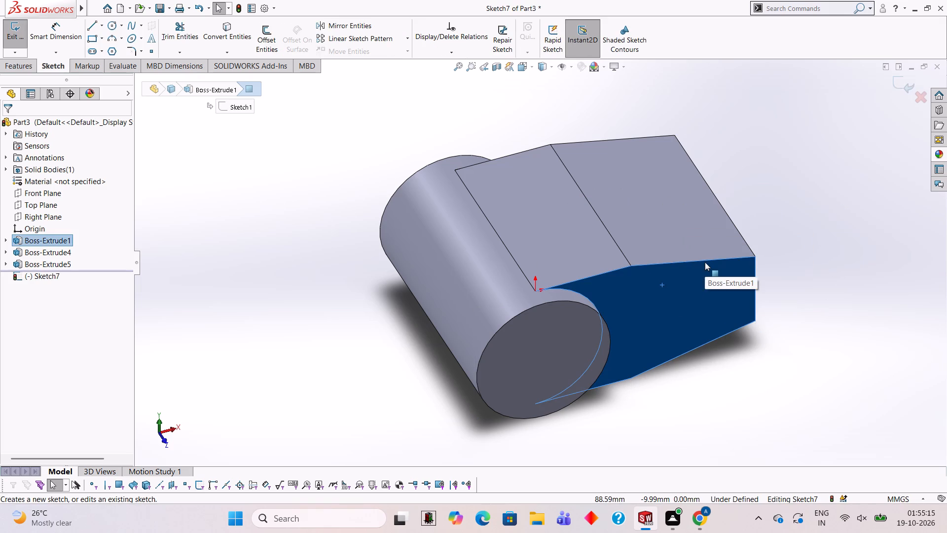
{"action": "key", "text": "ctrl+8"}
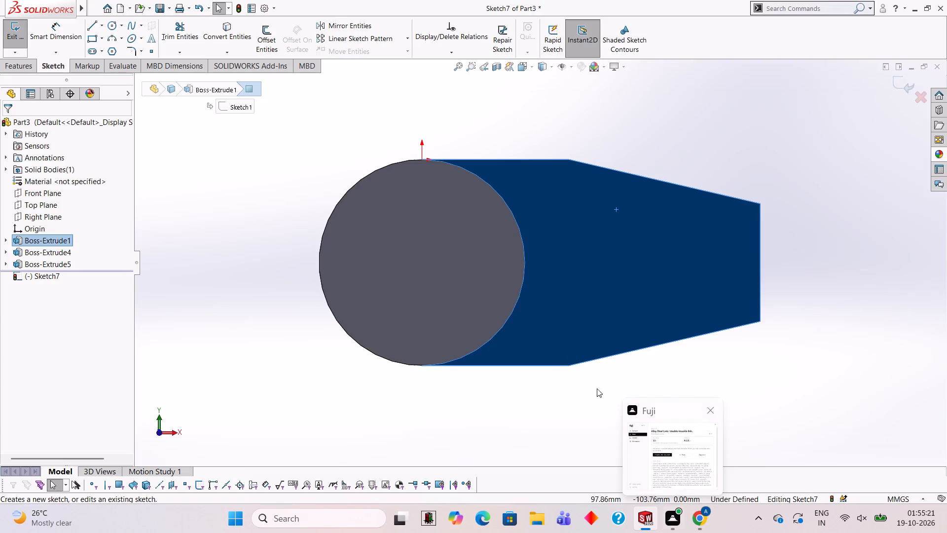
{"action": "left_click", "coordinate": [115, 25]}
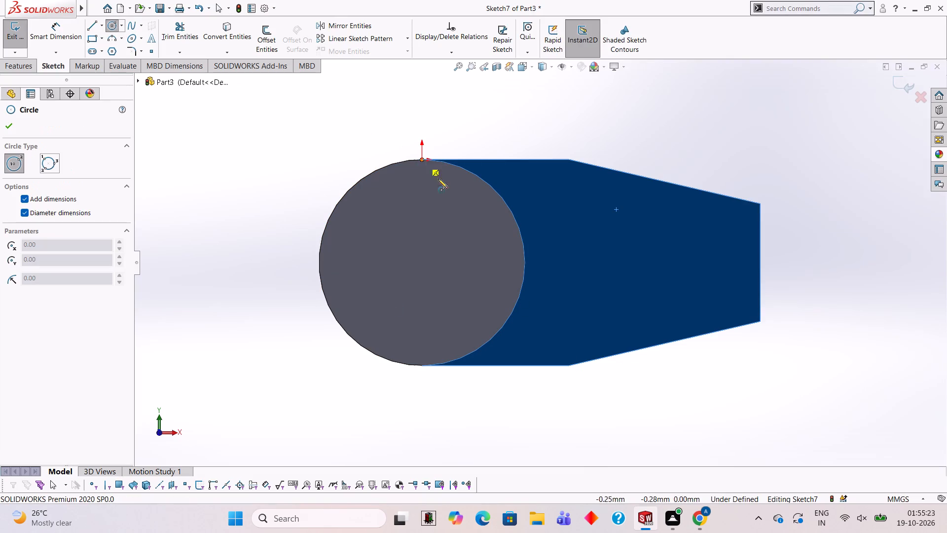
{"action": "left_click", "coordinate": [761, 262]}
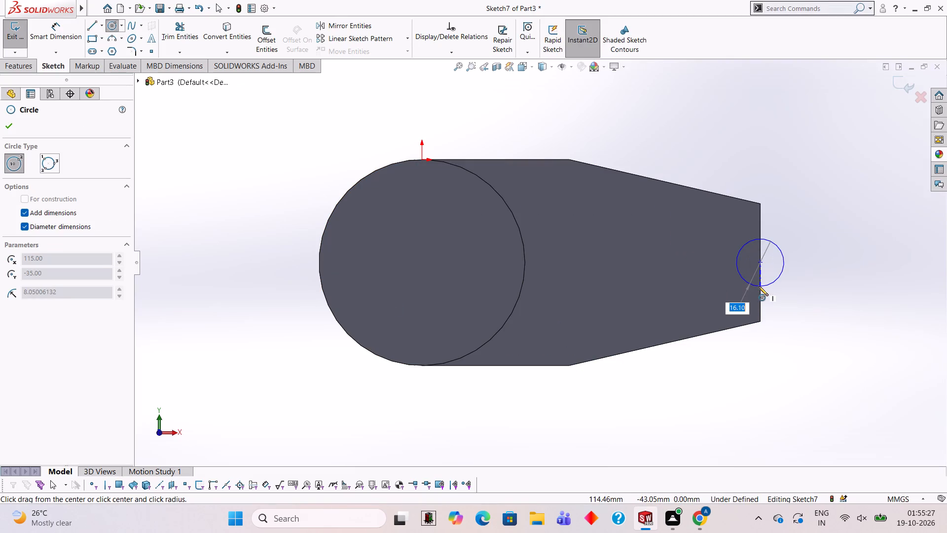
{"action": "type", "text": "40"}
{"action": "key", "text": "Return"}
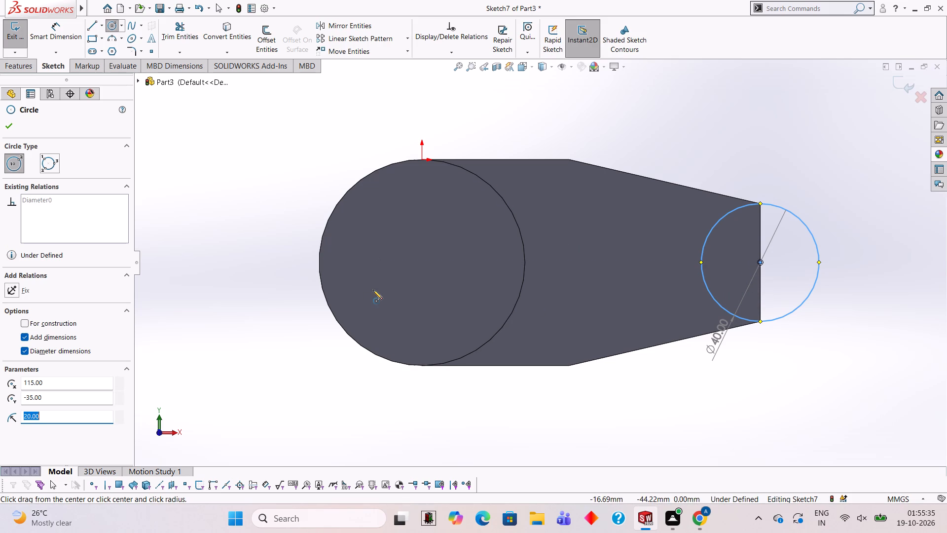
Extrude the 40 mm circle as a merged boss in the reversed direction through the block, blind depth 110 mm.
{"action": "left_click", "coordinate": [16, 63]}
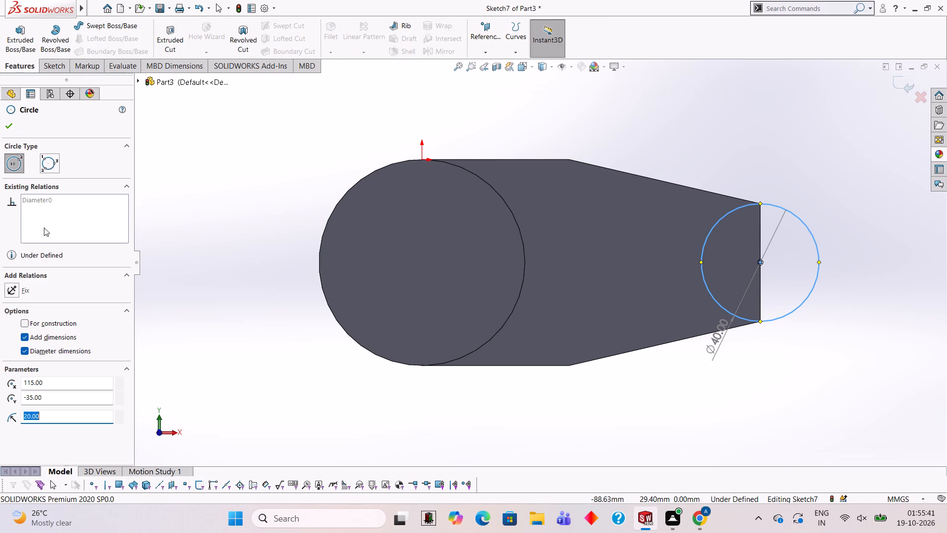
{"action": "left_click", "coordinate": [30, 45]}
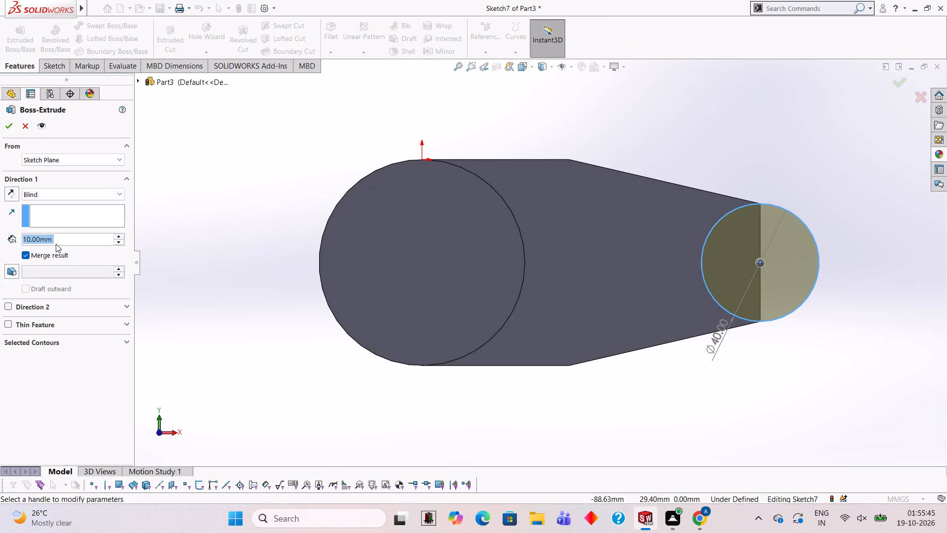
{"action": "type", "text": "110"}
{"action": "key", "text": "Return"}
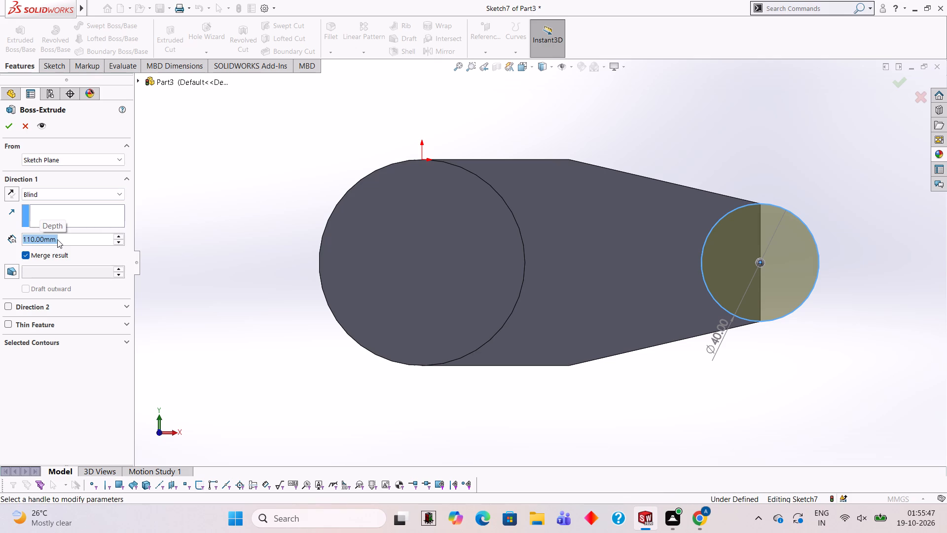
{"action": "left_click", "coordinate": [14, 192]}
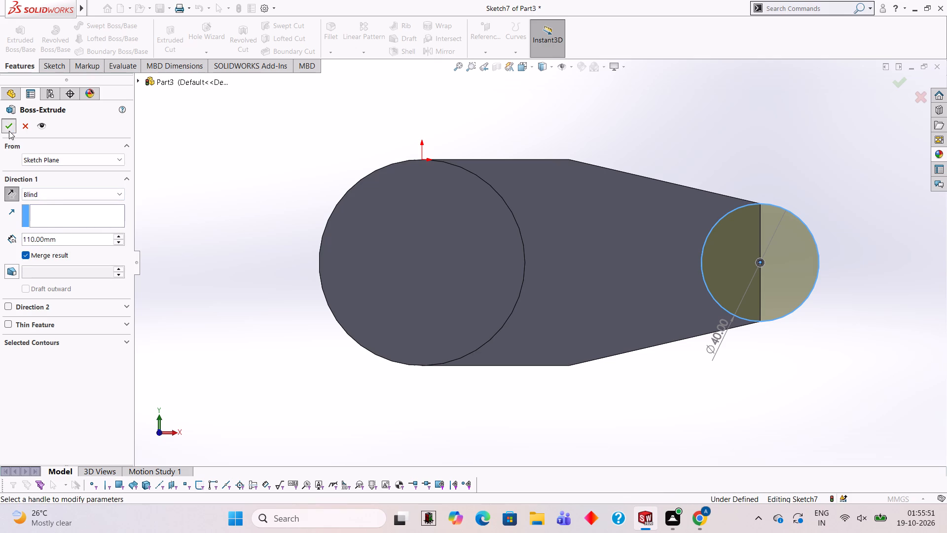
{"action": "left_click", "coordinate": [9, 131]}
{"action": "left_click", "coordinate": [205, 150]}
{"action": "scroll", "coordinate": [316, 206], "scroll_direction": "up", "scroll_amount": 3}
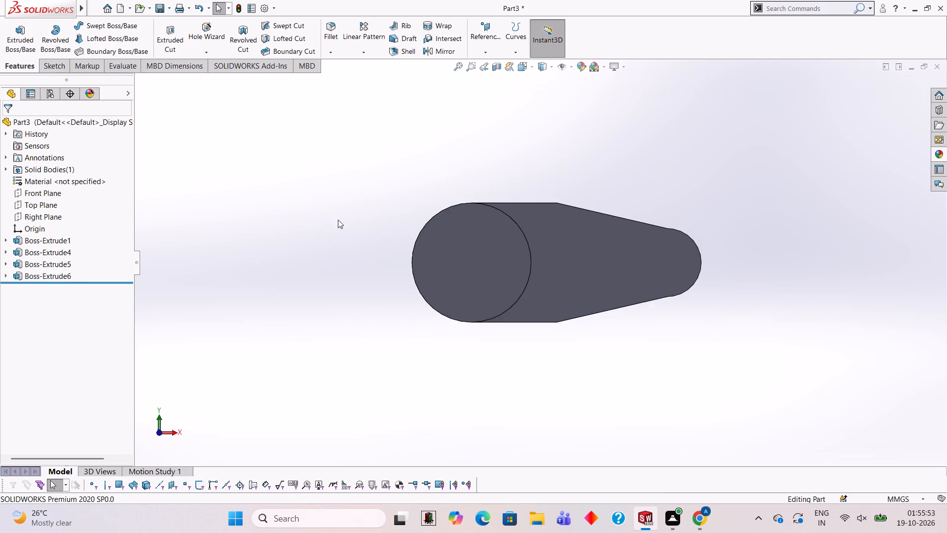
Start a sketch on the block's front face and draw a 40 mm diameter circle concentric with the rounded narrow end.
{"action": "middle_click_drag", "start_coordinate": [346, 224], "coordinate": [343, 305]}
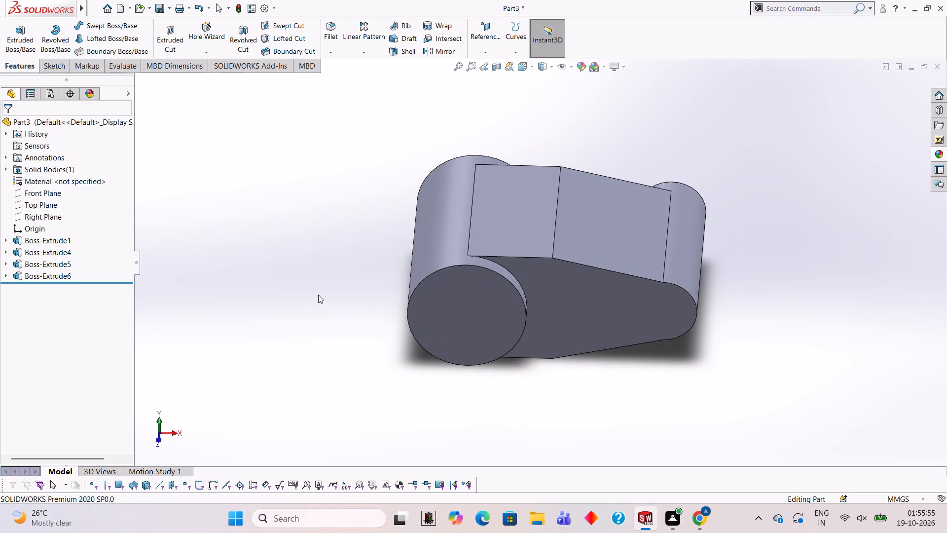
{"action": "left_click", "coordinate": [597, 310]}
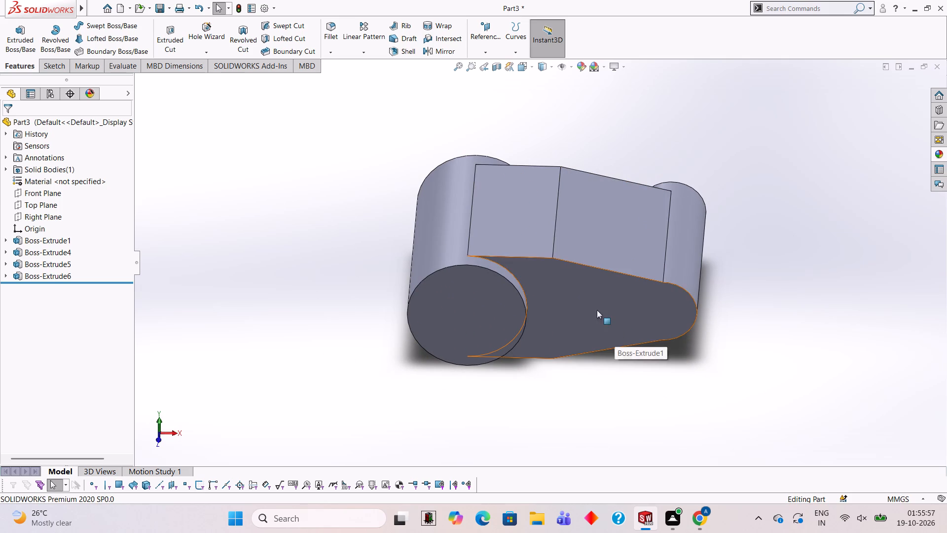
{"action": "left_click", "coordinate": [635, 286]}
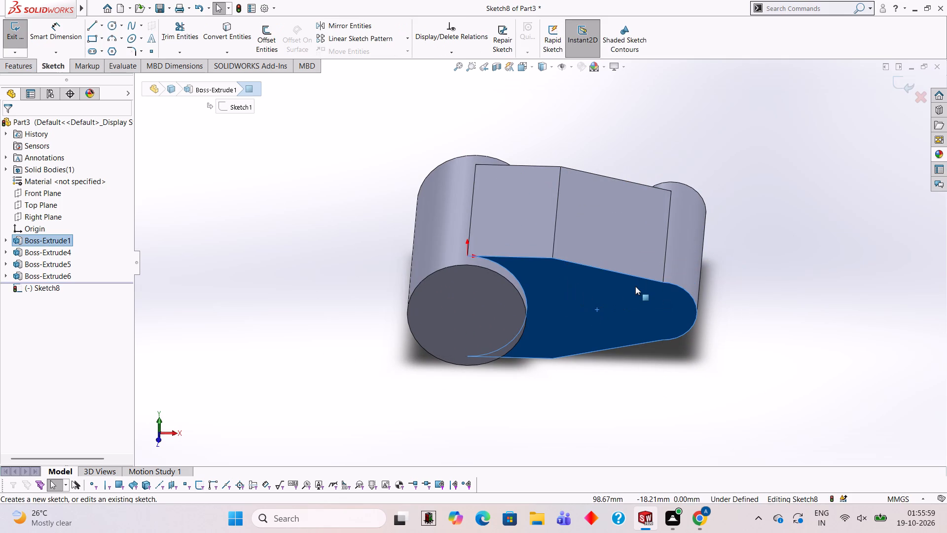
{"action": "key", "text": "ctrl+8"}
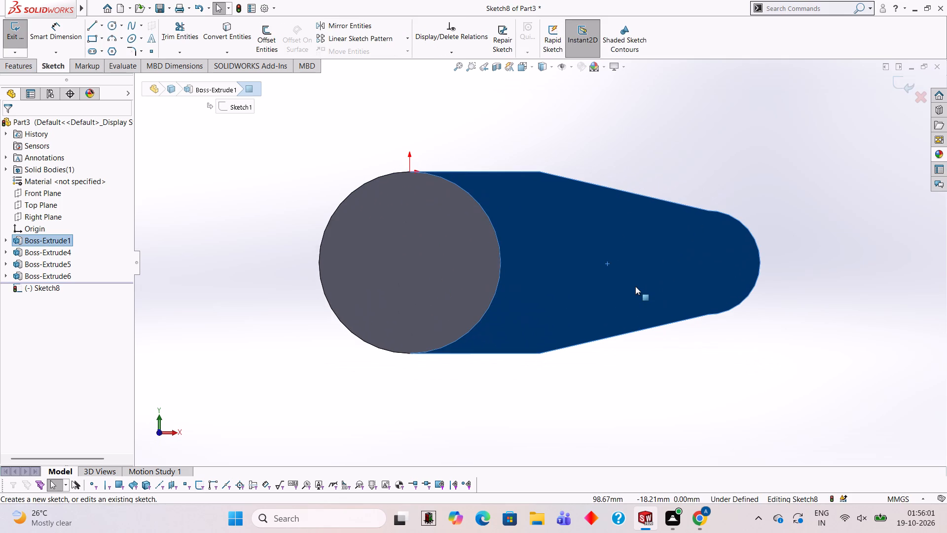
{"action": "left_click", "coordinate": [113, 28]}
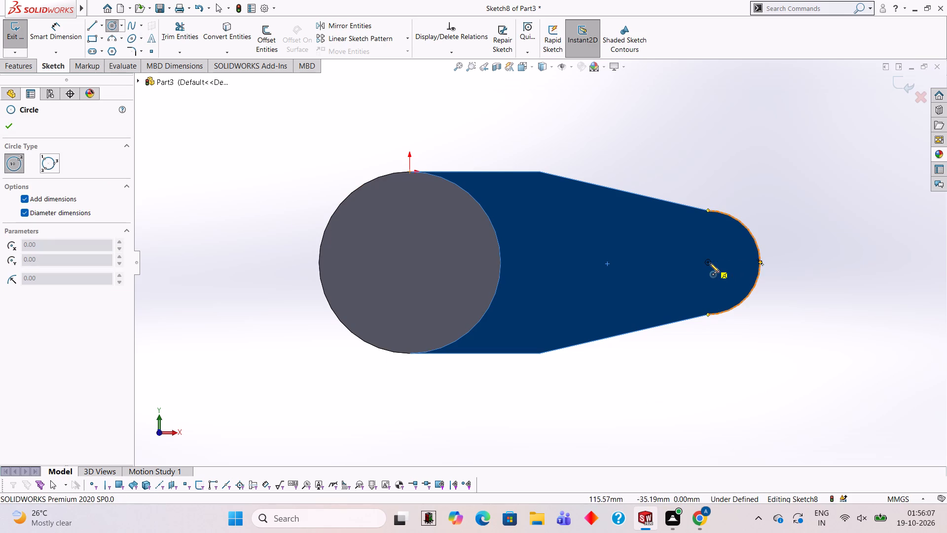
{"action": "left_click", "coordinate": [707, 263]}
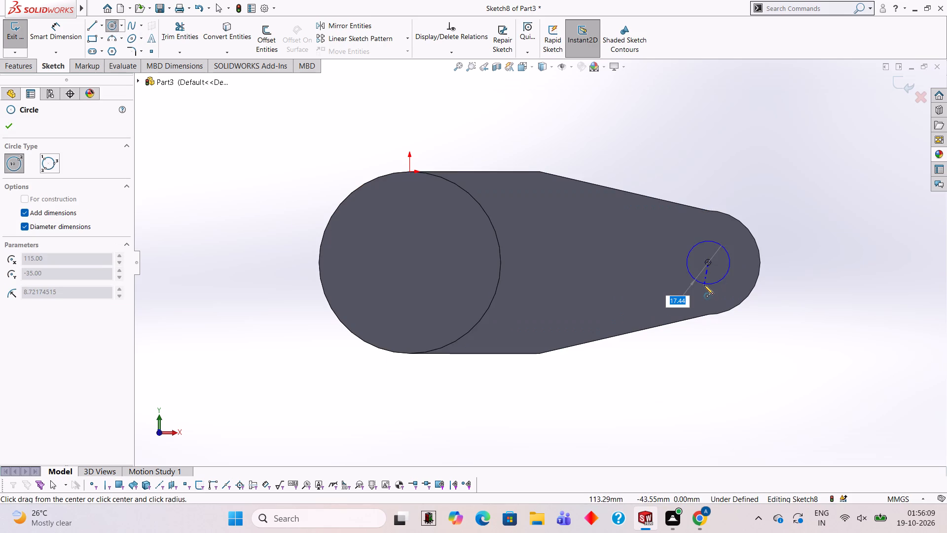
{"action": "type", "text": "40"}
{"action": "key", "text": "Return"}
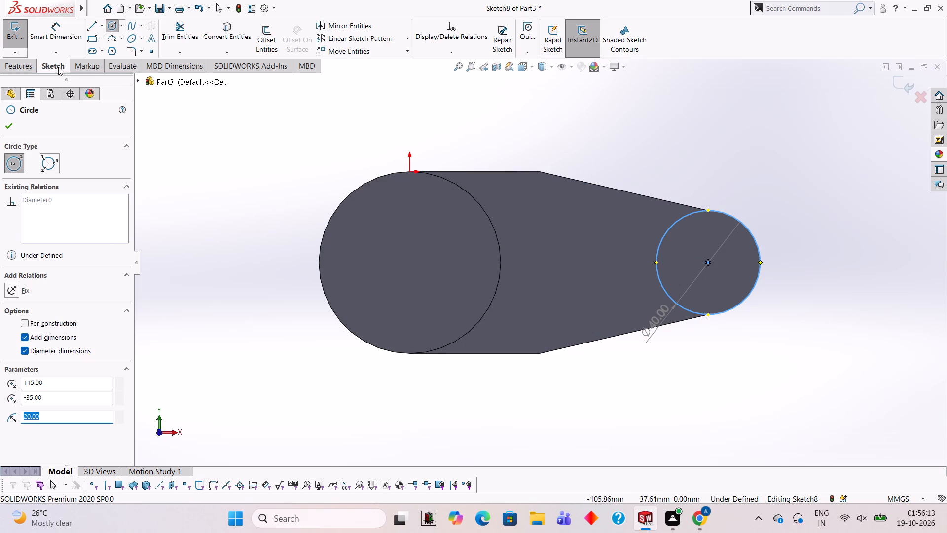
Extrude the new 40 mm circle outward from the front face as a merged boss, blind depth 10 mm.
{"action": "left_click", "coordinate": [25, 61]}
{"action": "left_click", "coordinate": [10, 40]}
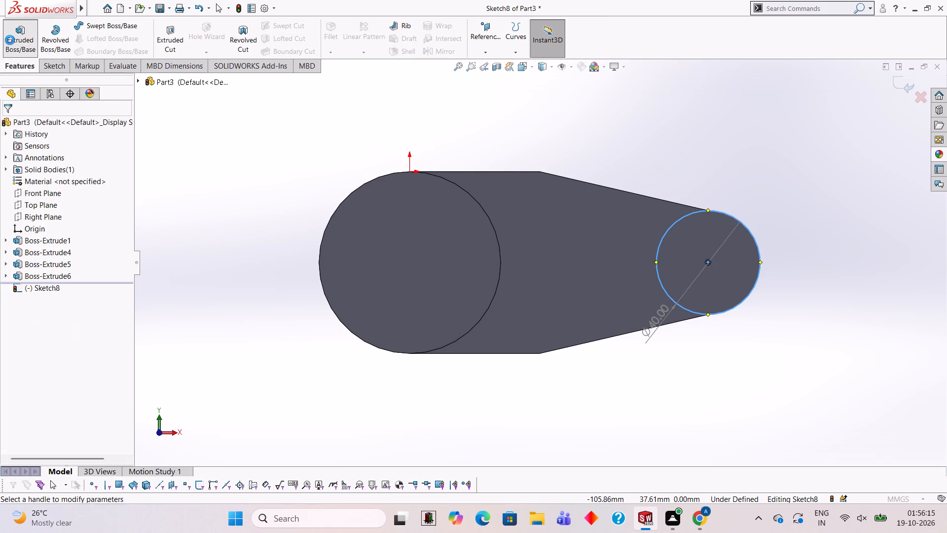
{"action": "type", "text": "10"}
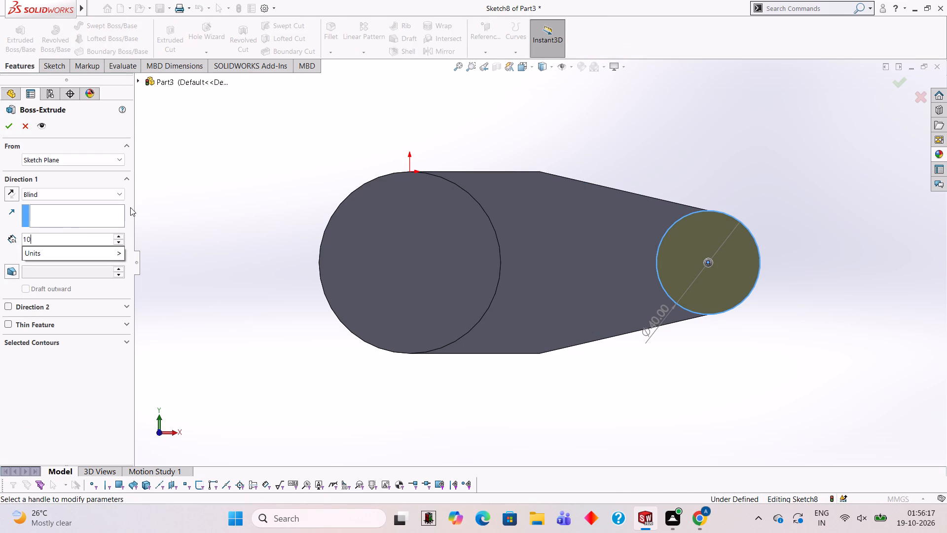
{"action": "key", "text": "Return"}
{"action": "middle_click_drag", "start_coordinate": [268, 147], "coordinate": [277, 257]}
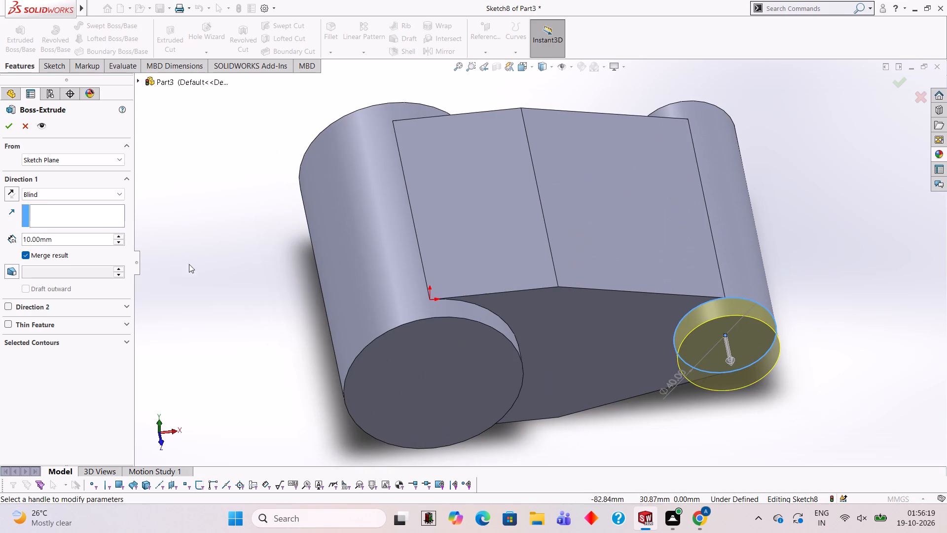
{"action": "left_click", "coordinate": [5, 121]}
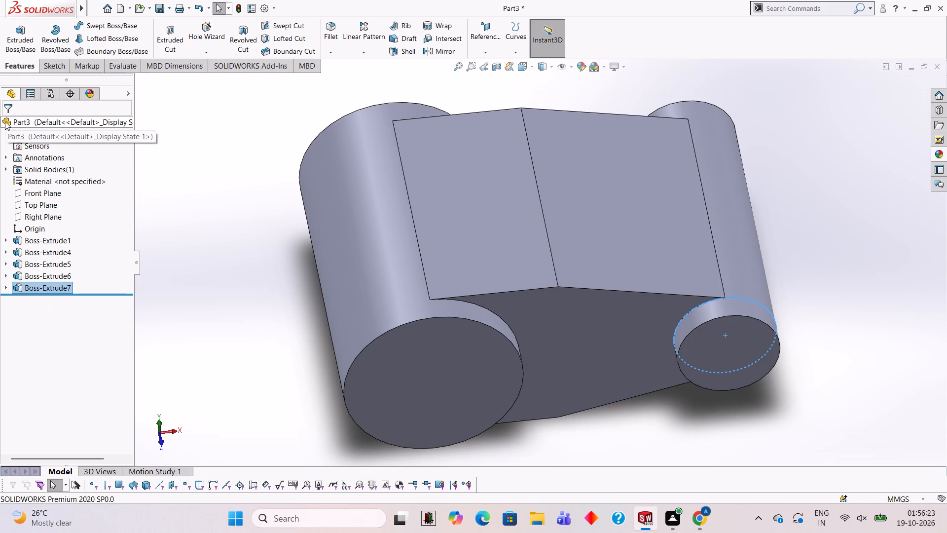
Examine the block and its cylindrical end bosses from several angles.
{"action": "scroll", "coordinate": [447, 295], "scroll_direction": "up", "scroll_amount": 3}
{"action": "scroll", "coordinate": [449, 295], "scroll_direction": "down", "scroll_amount": 1}
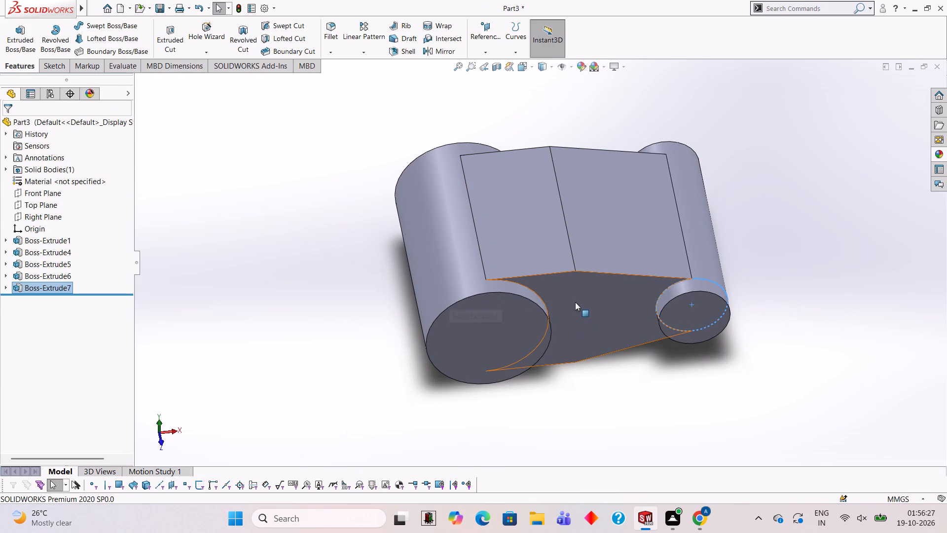
{"action": "scroll", "coordinate": [575, 302], "scroll_direction": "up", "scroll_amount": 1}
{"action": "scroll", "coordinate": [575, 302], "scroll_direction": "down", "scroll_amount": 1}
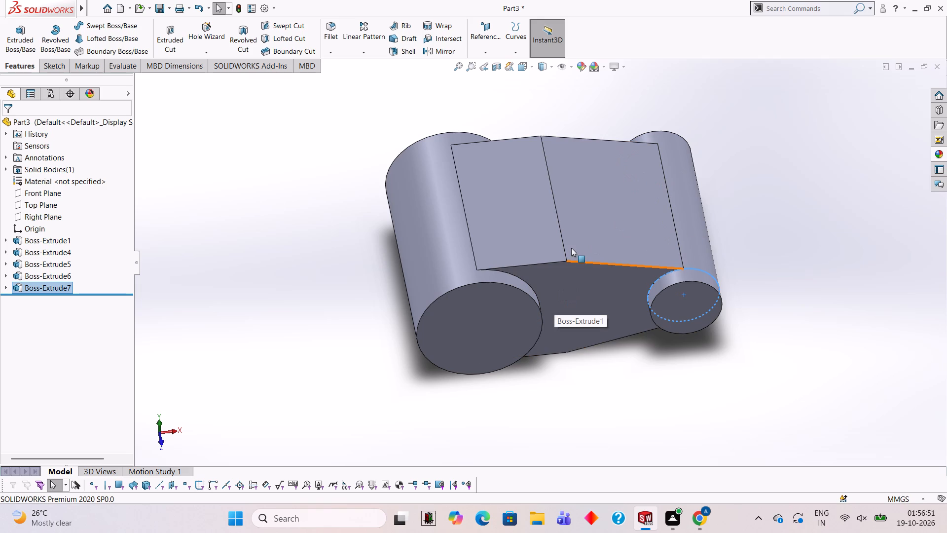
{"action": "scroll", "coordinate": [620, 263], "scroll_direction": "up", "scroll_amount": 3}
{"action": "scroll", "coordinate": [620, 263], "scroll_direction": "down", "scroll_amount": 2}
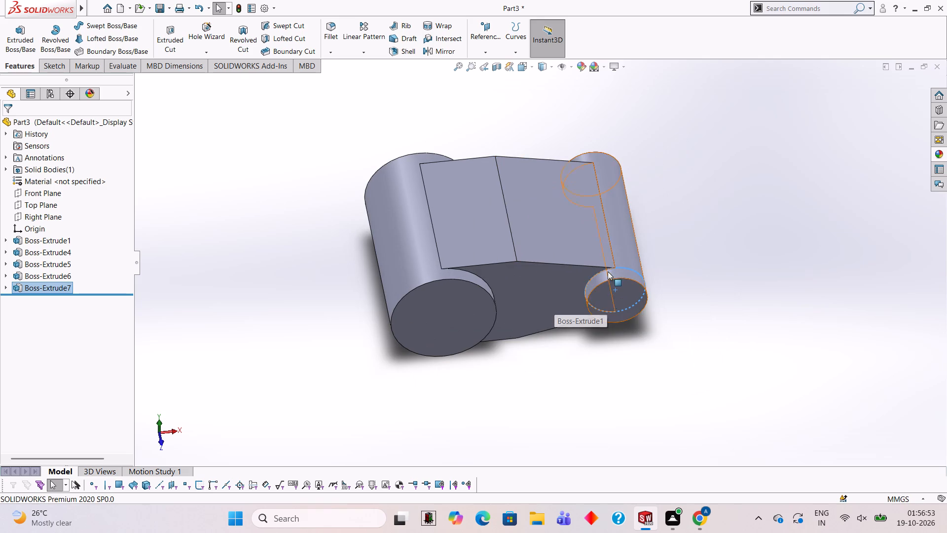
{"action": "middle_click_drag", "start_coordinate": [592, 319], "coordinate": [631, 338]}
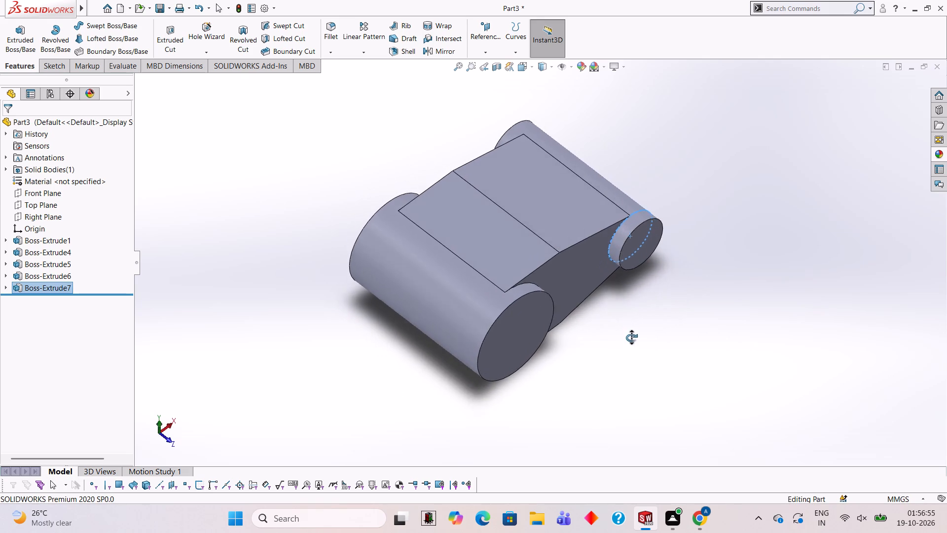
{"action": "middle_click_drag", "start_coordinate": [631, 338], "coordinate": [631, 343]}
{"action": "middle_click_drag", "start_coordinate": [634, 273], "coordinate": [607, 258]}
{"action": "left_click", "coordinate": [698, 162]}
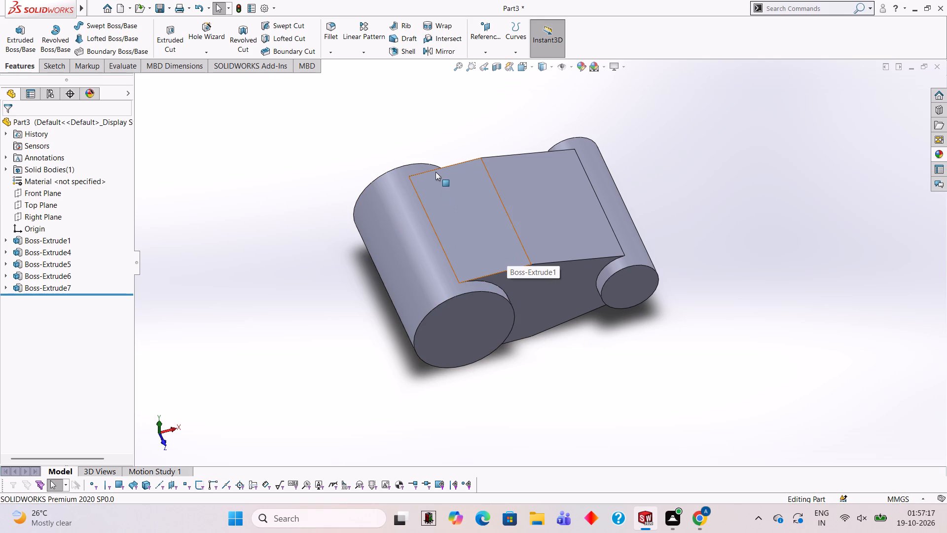
Sketch on the block's flat upper face, from its rear corner at the taper: lines 15 mm toward the wide end, 15 mm inward, 100 mm toward the narrow end.
{"action": "middle_click_drag", "start_coordinate": [489, 155], "coordinate": [530, 285]}
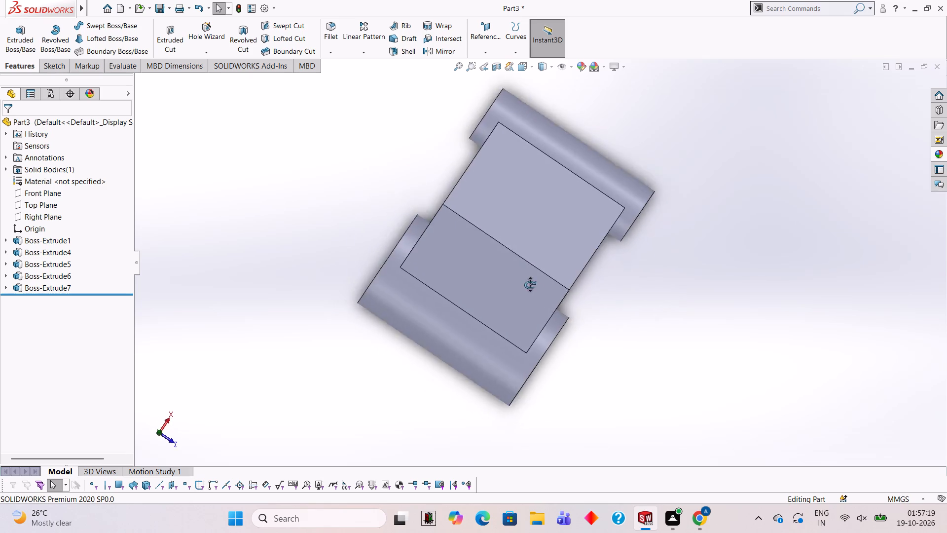
{"action": "middle_click_drag", "start_coordinate": [530, 285], "coordinate": [469, 355]}
{"action": "scroll", "coordinate": [476, 355], "scroll_direction": "down", "scroll_amount": 1}
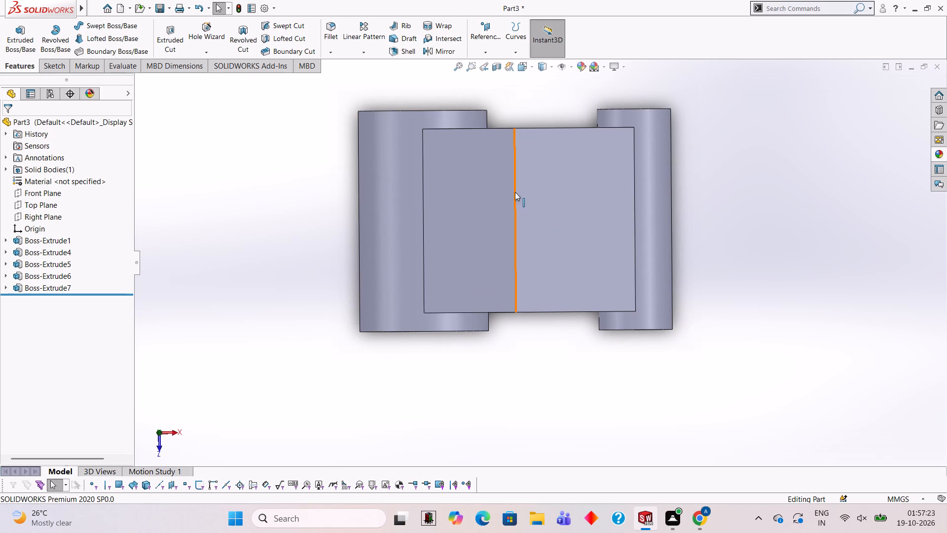
{"action": "left_click", "coordinate": [479, 198]}
{"action": "left_click", "coordinate": [524, 169]}
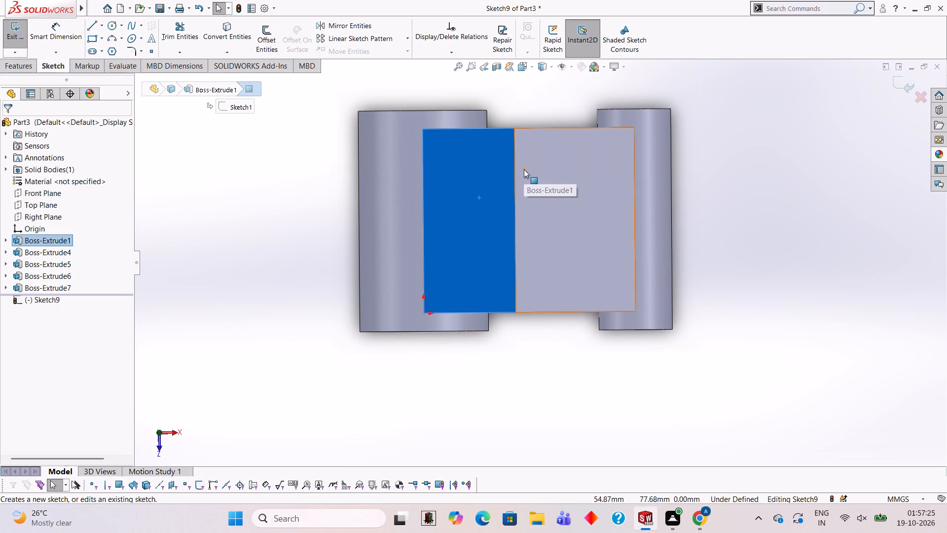
{"action": "key", "text": "ctrl+8"}
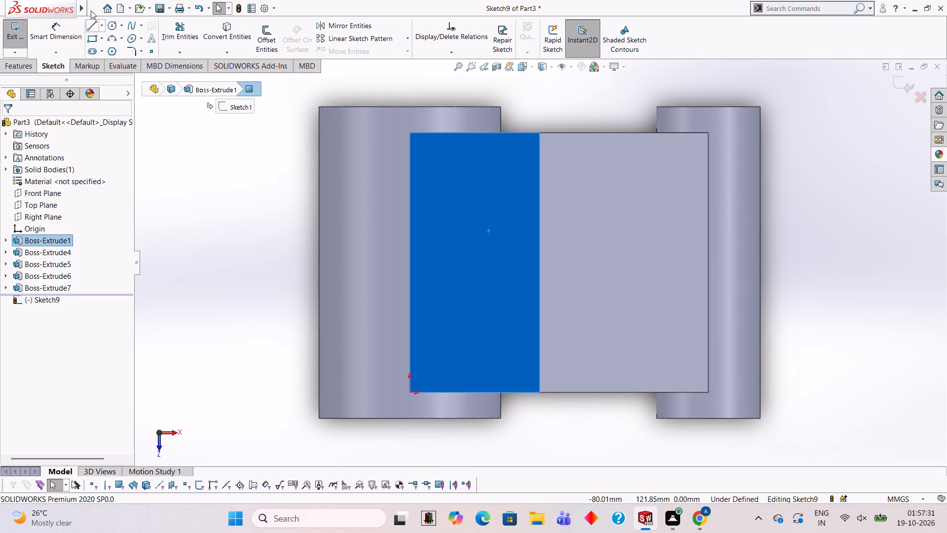
{"action": "left_click", "coordinate": [95, 24]}
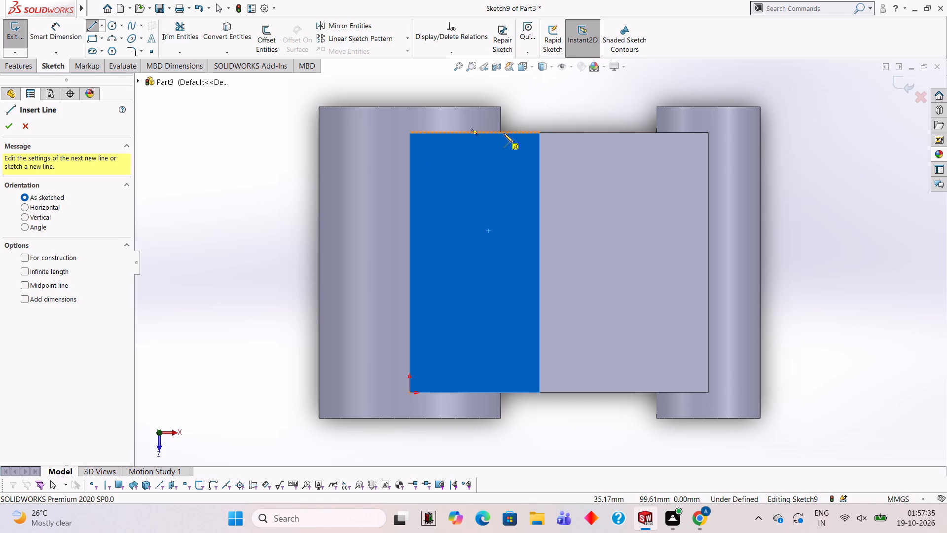
{"action": "left_click", "coordinate": [539, 134]}
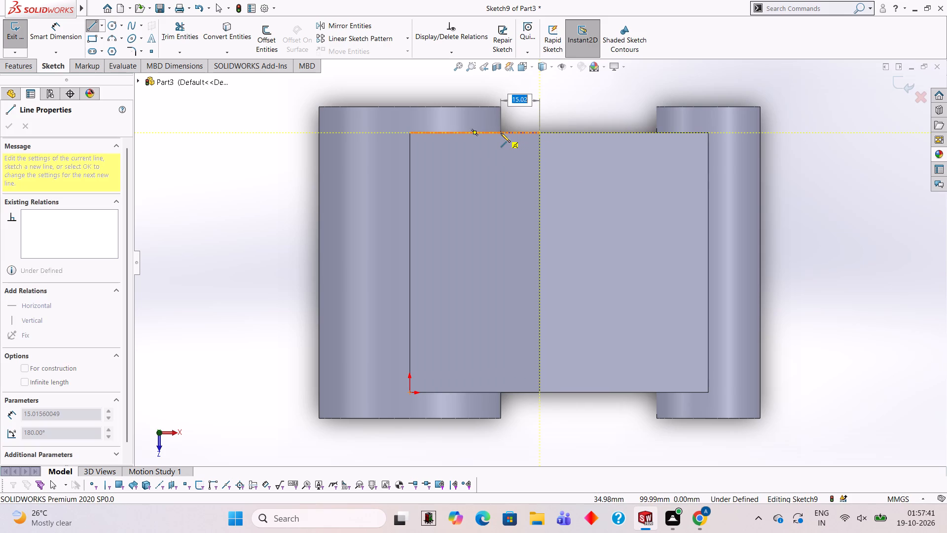
{"action": "type", "text": "15"}
{"action": "key", "text": "Return"}
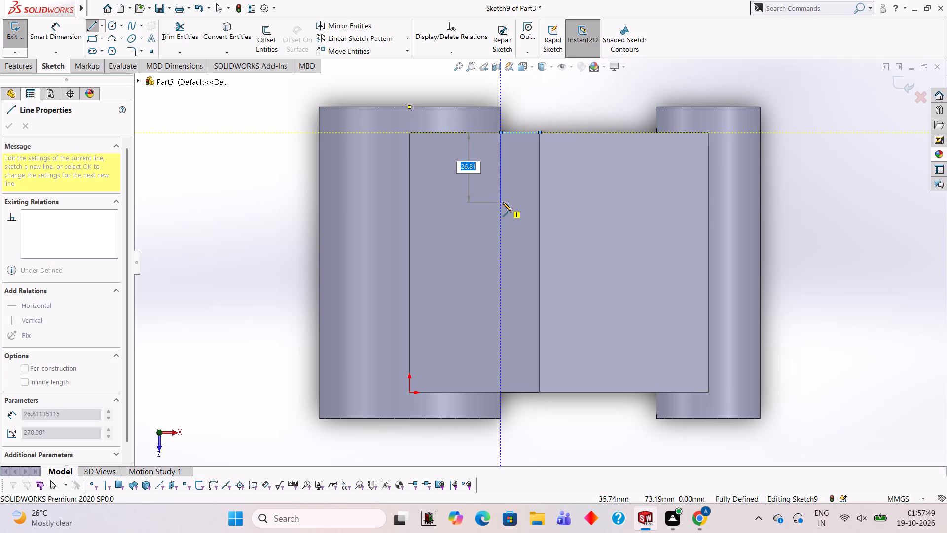
{"action": "type", "text": "15"}
{"action": "key", "text": "Return"}
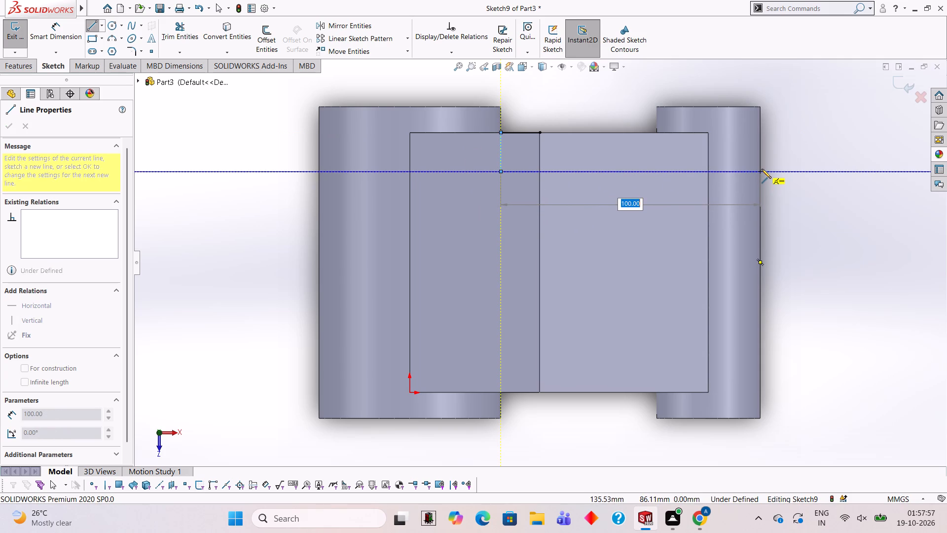
{"action": "type", "text": "100"}
{"action": "key", "text": "Return"}
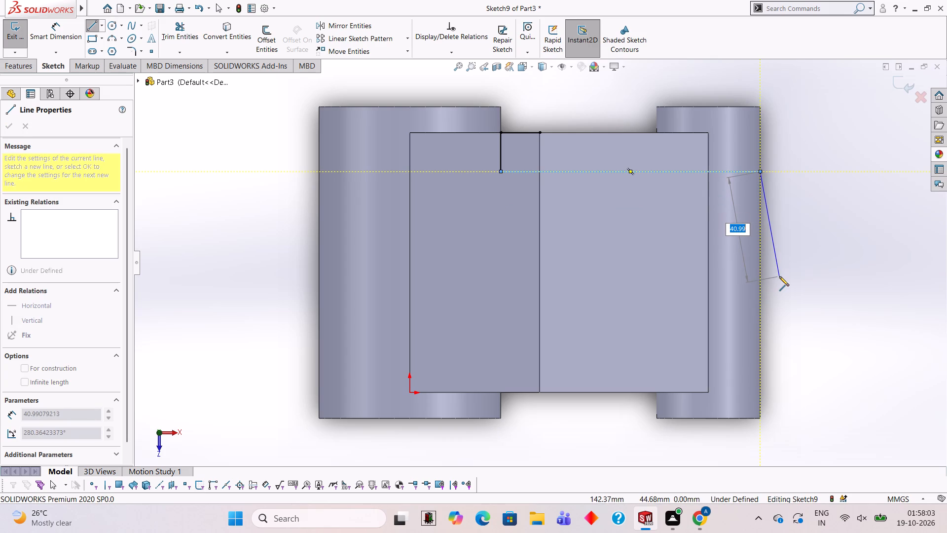
{"action": "key", "text": "Escape"}
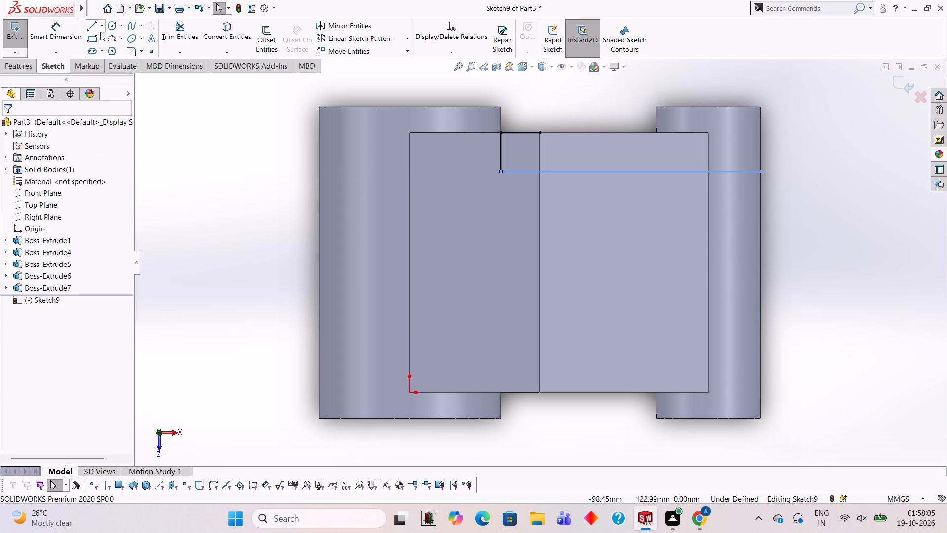
Draw matching 15 mm inward and 100 mm lengthwise lines from the front edge, and close both ends with 70 mm lines to form a rectangle.
{"action": "left_click", "coordinate": [91, 28]}
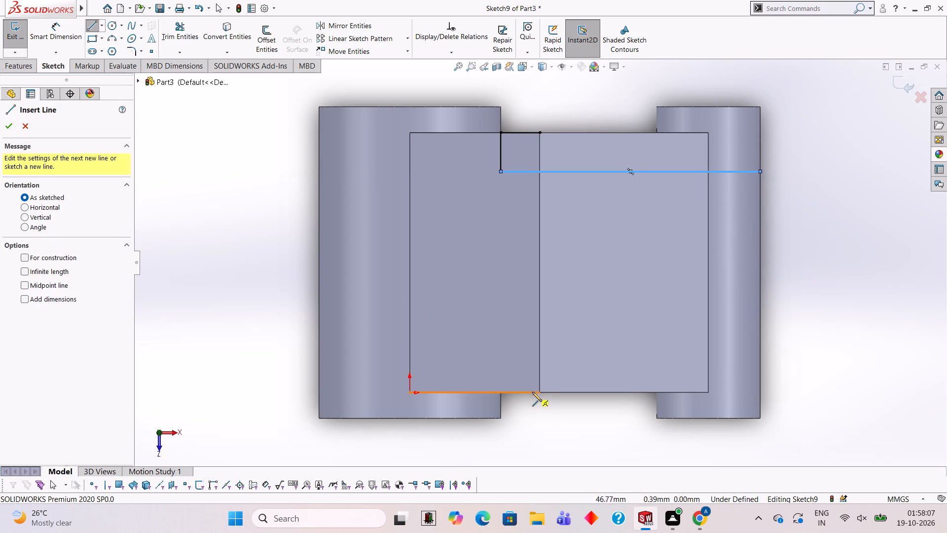
{"action": "left_click", "coordinate": [501, 393]}
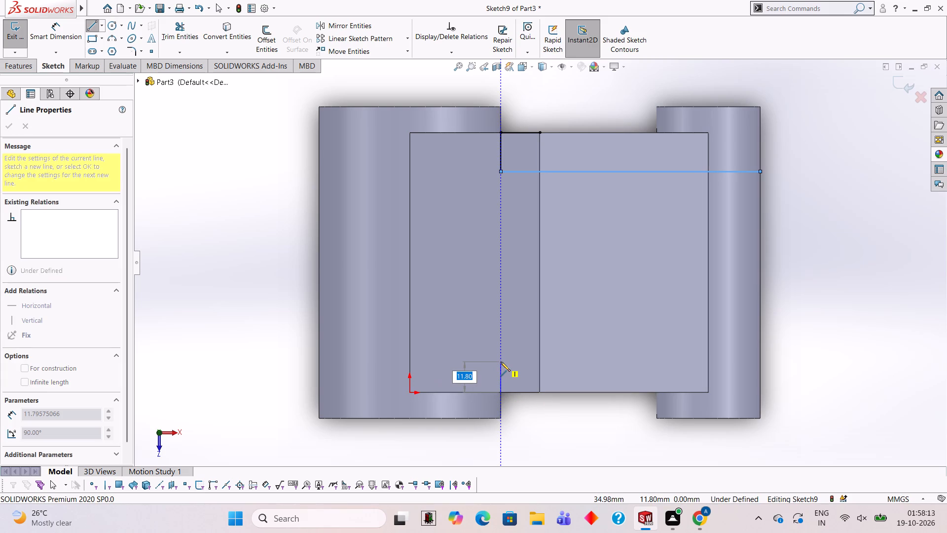
{"action": "type", "text": "15"}
{"action": "key", "text": "Return"}
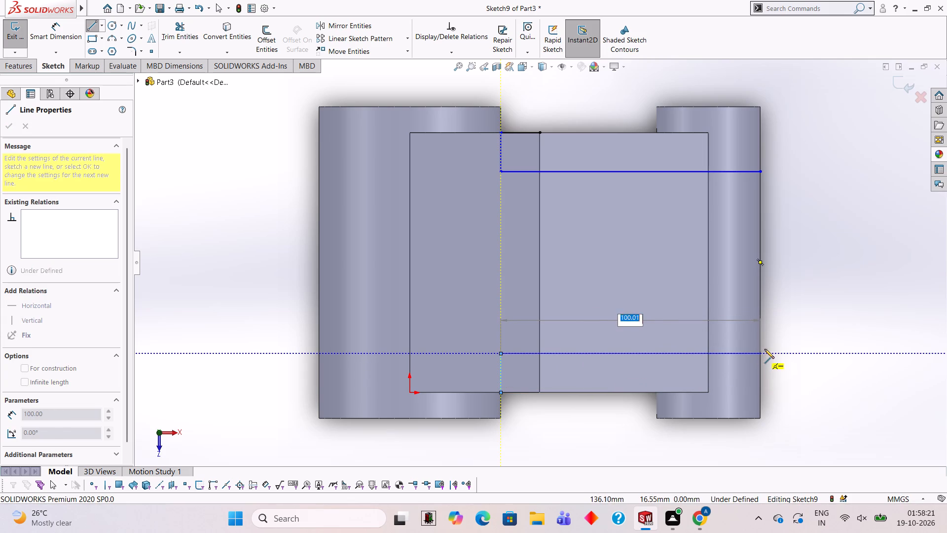
{"action": "type", "text": "100"}
{"action": "key", "text": "Return"}
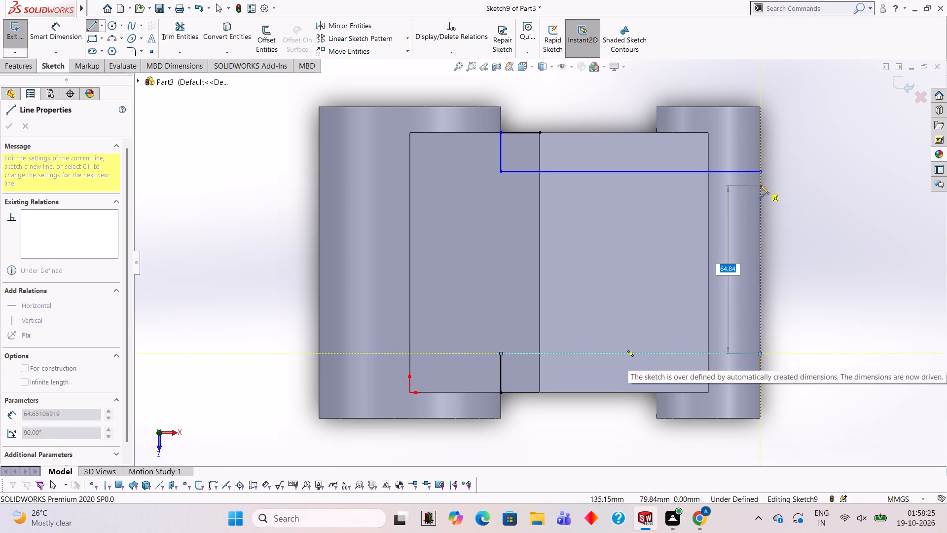
{"action": "left_click", "coordinate": [761, 172]}
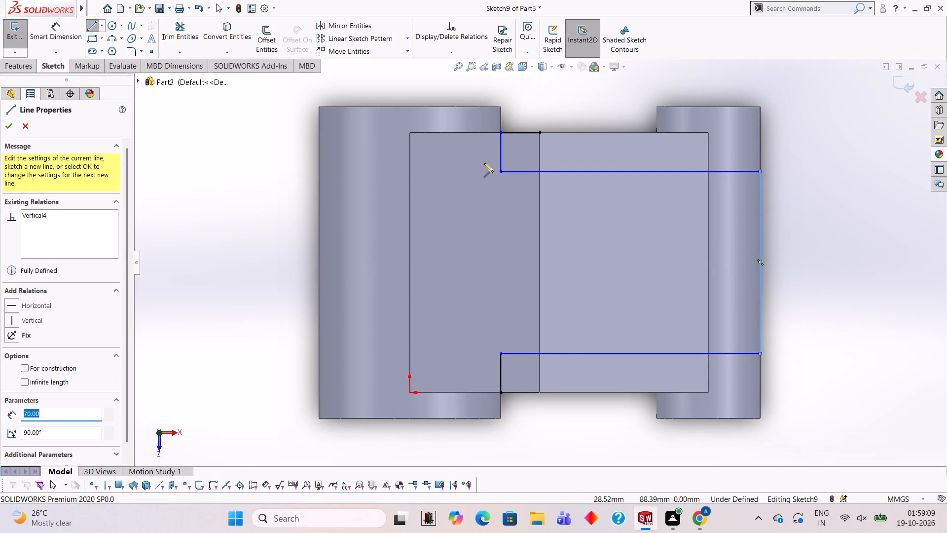
{"action": "left_click", "coordinate": [500, 172]}
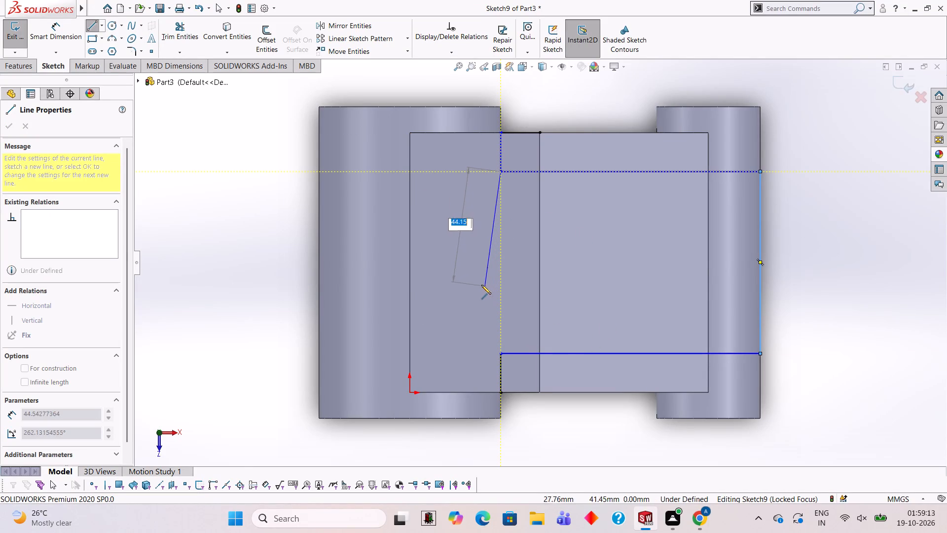
{"action": "left_click", "coordinate": [501, 353]}
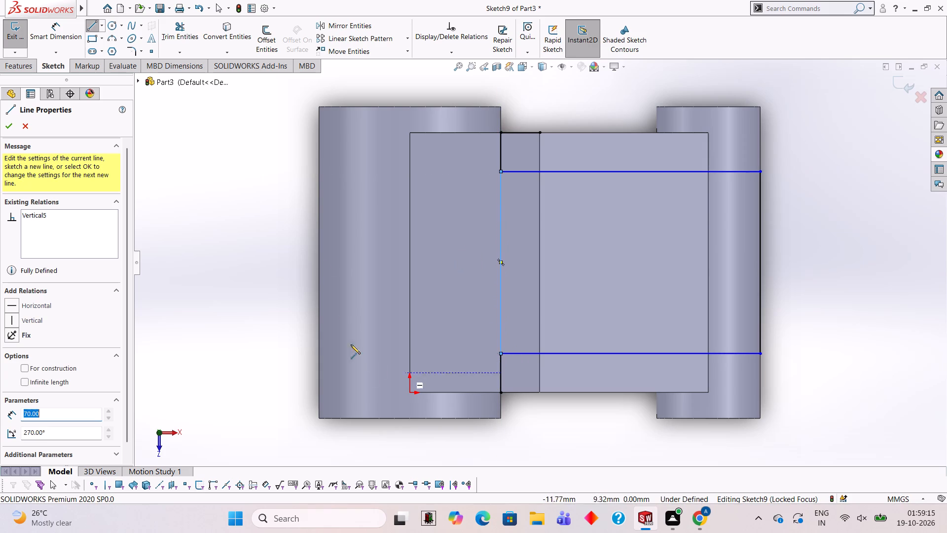
Trim away the 15 mm construction-aid lines outside the rectangle at its wide end, front and rear.
{"action": "left_click", "coordinate": [195, 24]}
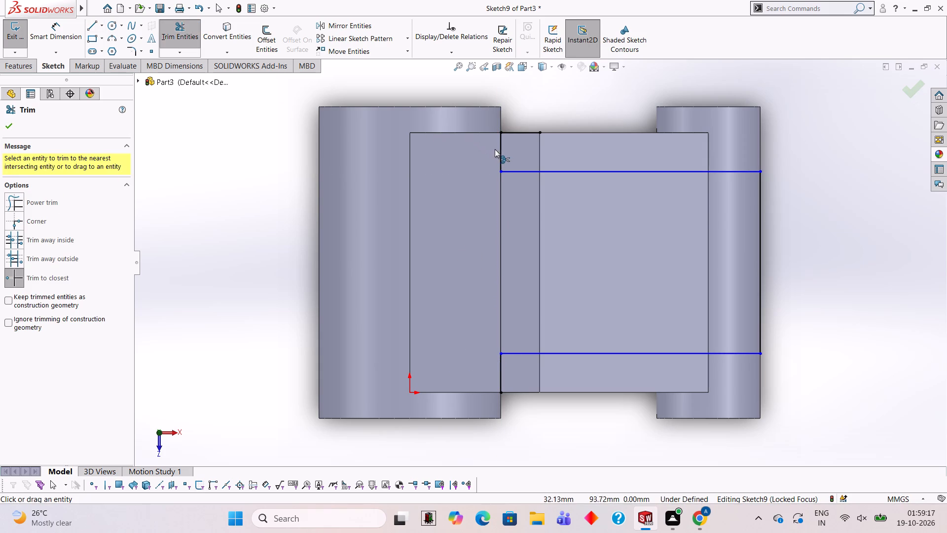
{"action": "left_click", "coordinate": [501, 152]}
{"action": "left_click", "coordinate": [513, 134]}
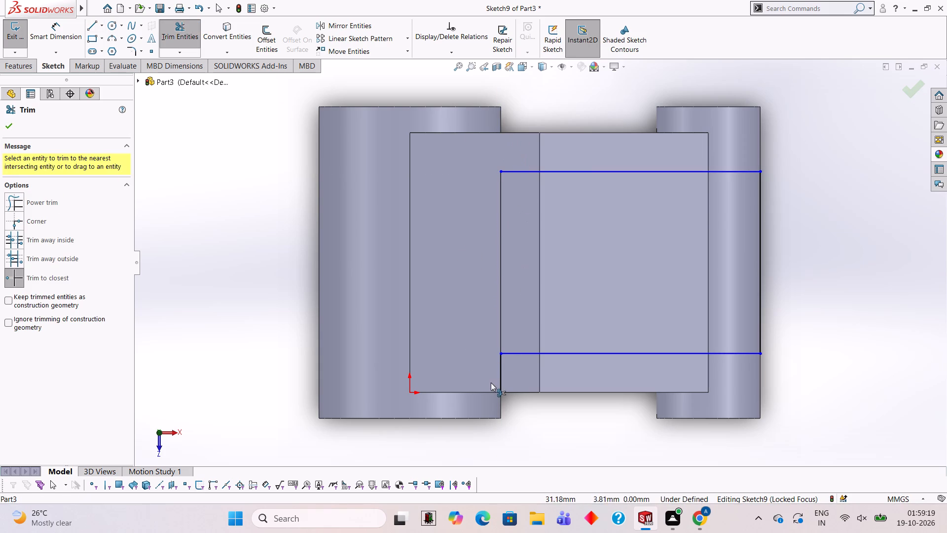
{"action": "left_click", "coordinate": [503, 379]}
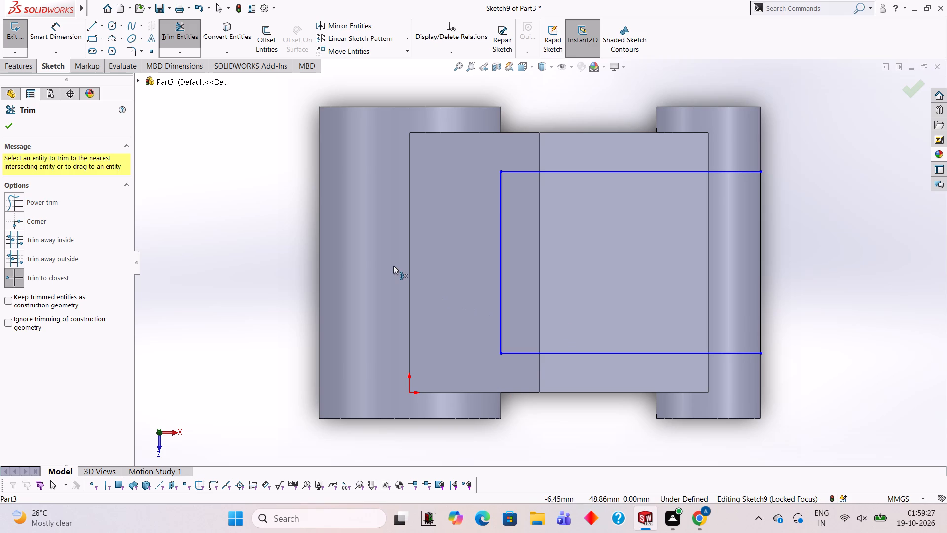
Cut the rectangle down into the block's upper side with an Extruded Cut, blind depth 8 mm.
{"action": "left_click", "coordinate": [25, 66]}
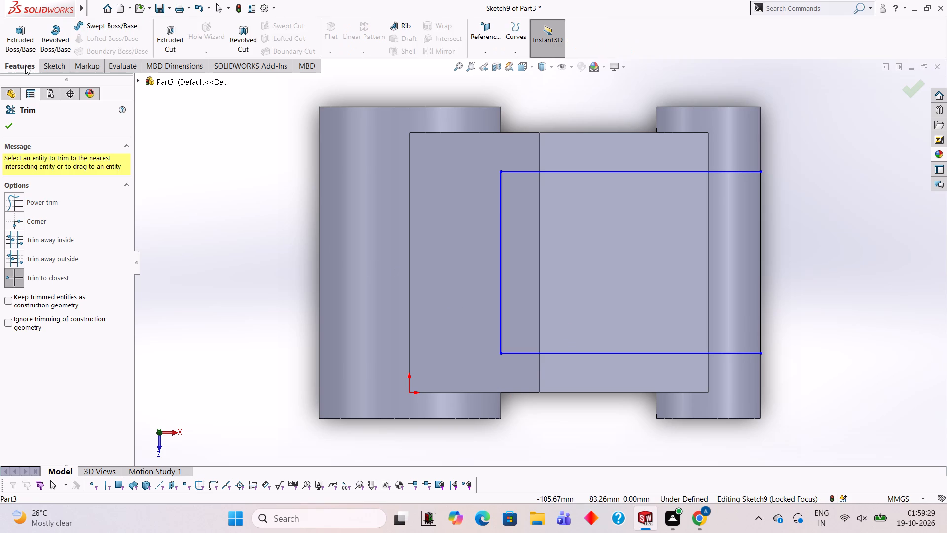
{"action": "left_click", "coordinate": [162, 36]}
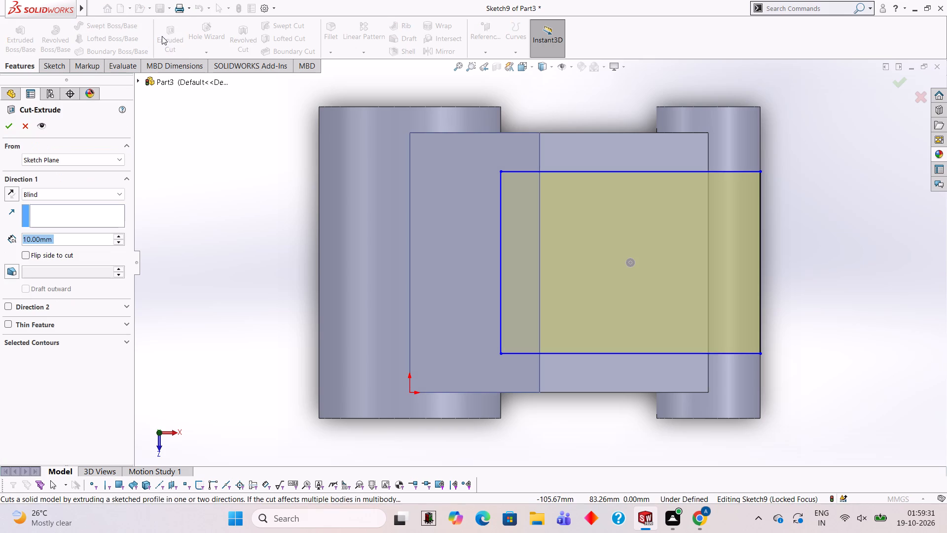
{"action": "key", "text": "8"}
{"action": "key", "text": "Return"}
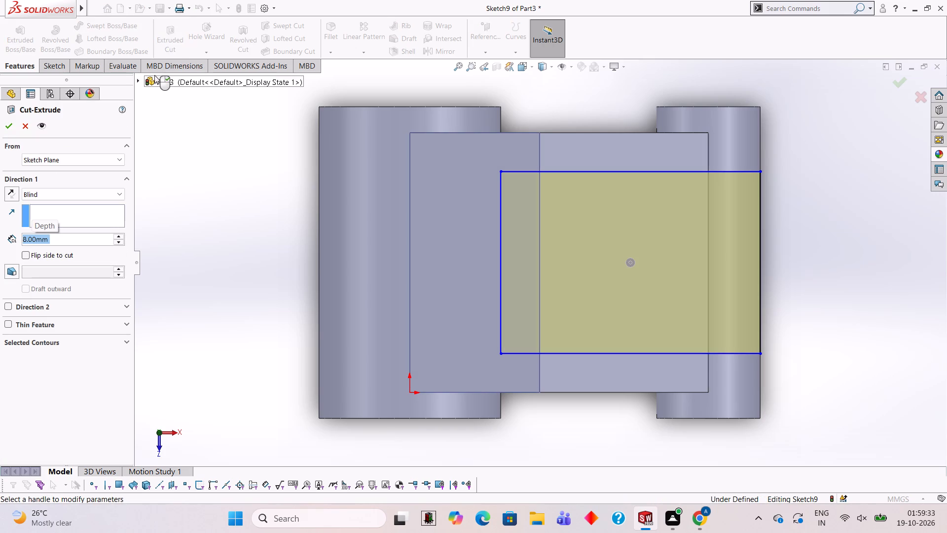
{"action": "middle_click_drag", "start_coordinate": [622, 294], "coordinate": [615, 149]}
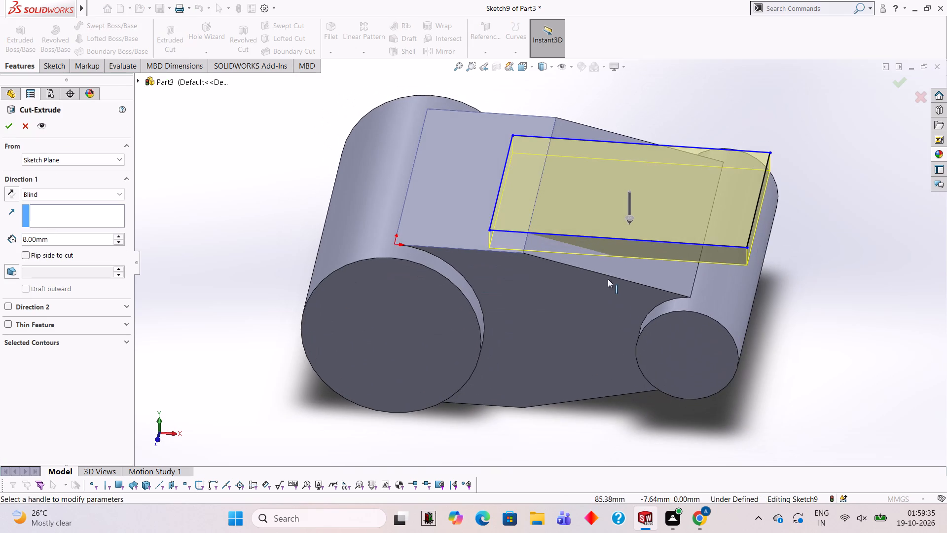
{"action": "middle_click_drag", "start_coordinate": [606, 297], "coordinate": [617, 229]}
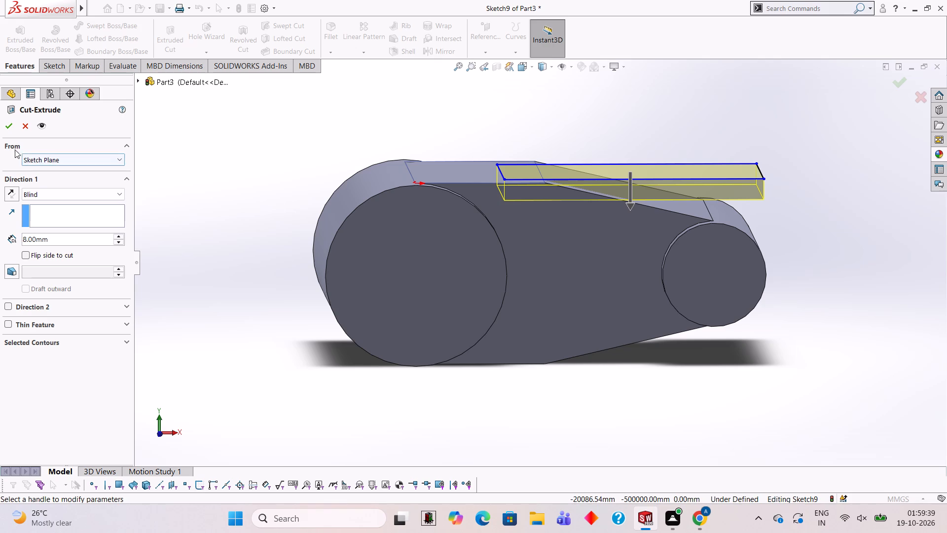
{"action": "left_click", "coordinate": [14, 125]}
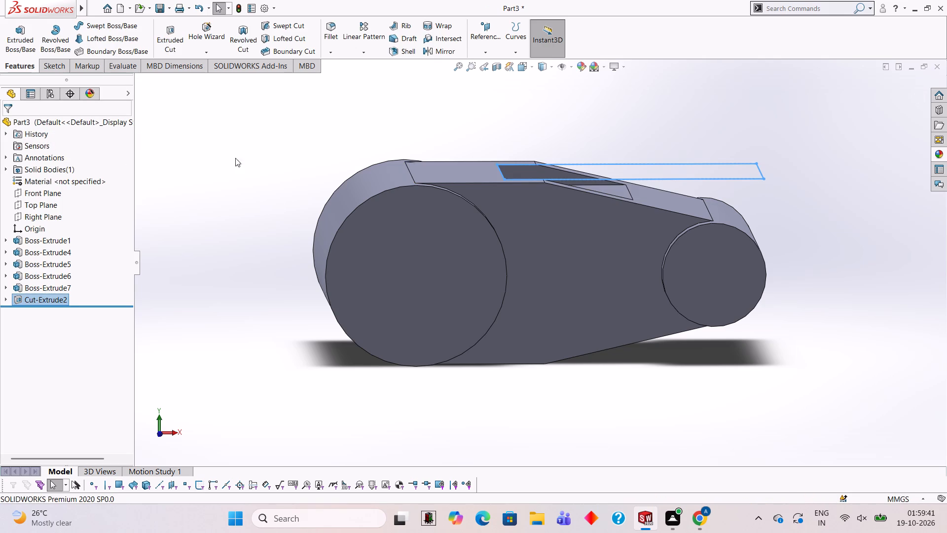
{"action": "left_click", "coordinate": [252, 148]}
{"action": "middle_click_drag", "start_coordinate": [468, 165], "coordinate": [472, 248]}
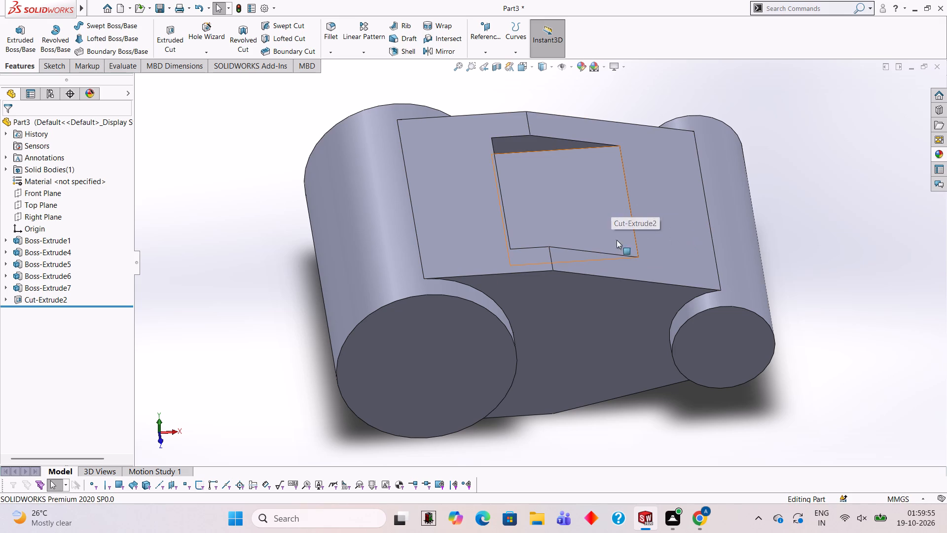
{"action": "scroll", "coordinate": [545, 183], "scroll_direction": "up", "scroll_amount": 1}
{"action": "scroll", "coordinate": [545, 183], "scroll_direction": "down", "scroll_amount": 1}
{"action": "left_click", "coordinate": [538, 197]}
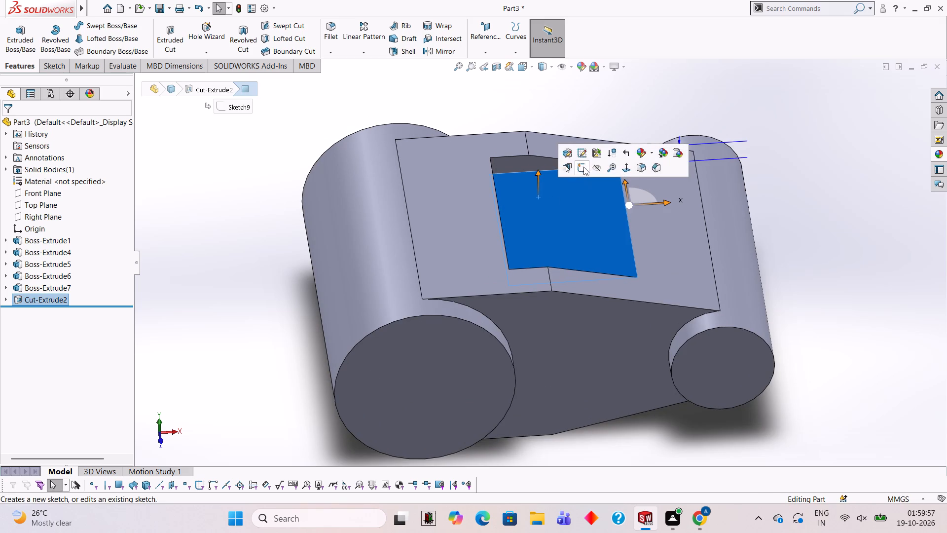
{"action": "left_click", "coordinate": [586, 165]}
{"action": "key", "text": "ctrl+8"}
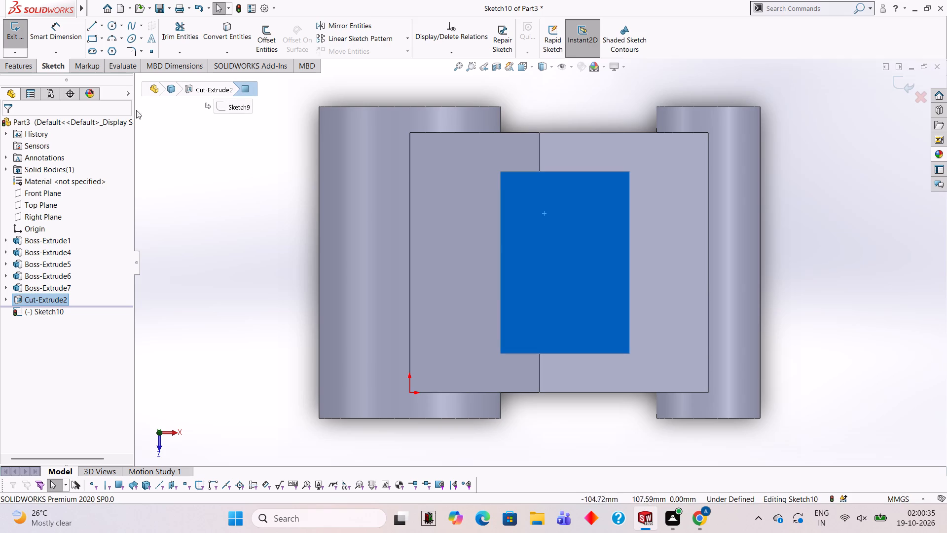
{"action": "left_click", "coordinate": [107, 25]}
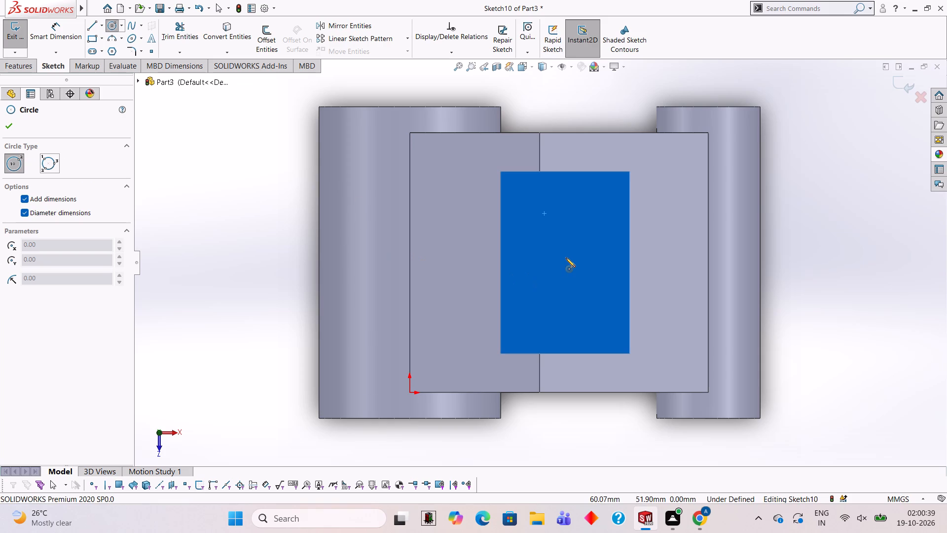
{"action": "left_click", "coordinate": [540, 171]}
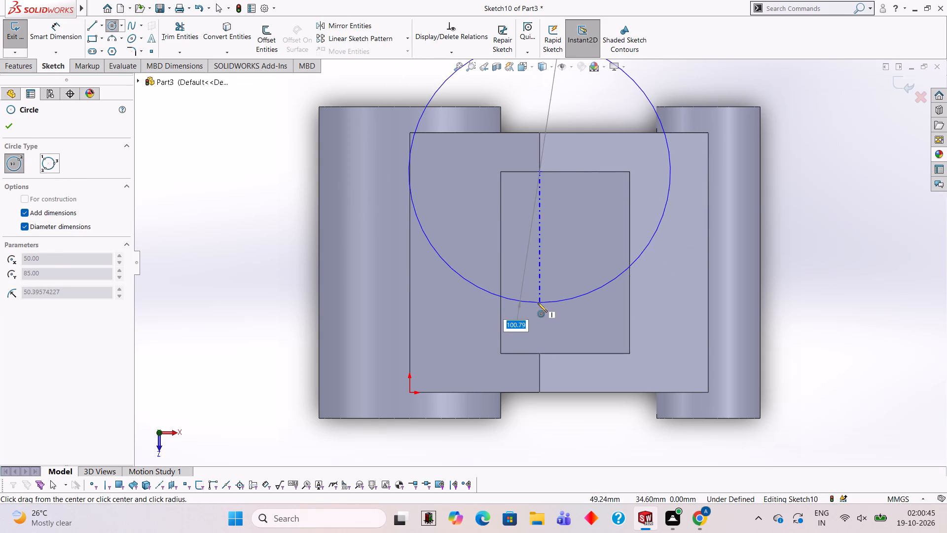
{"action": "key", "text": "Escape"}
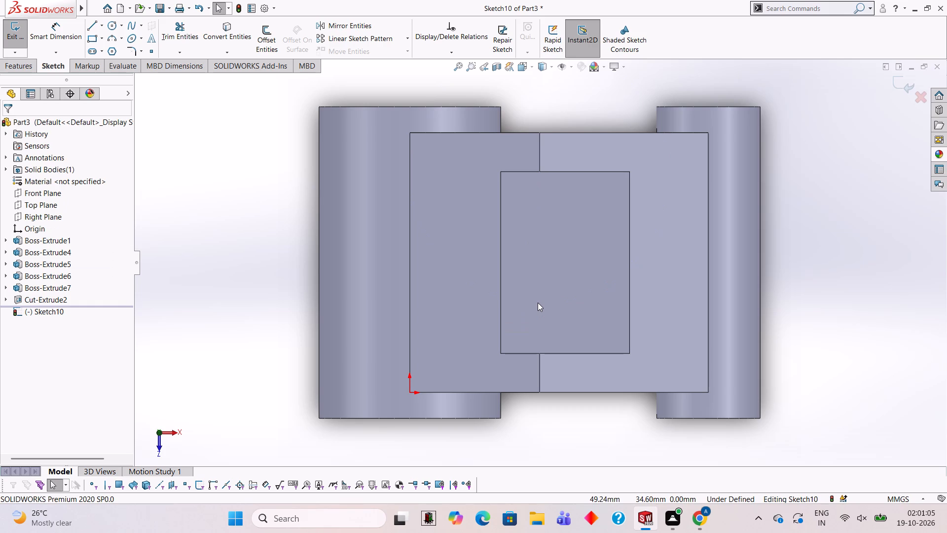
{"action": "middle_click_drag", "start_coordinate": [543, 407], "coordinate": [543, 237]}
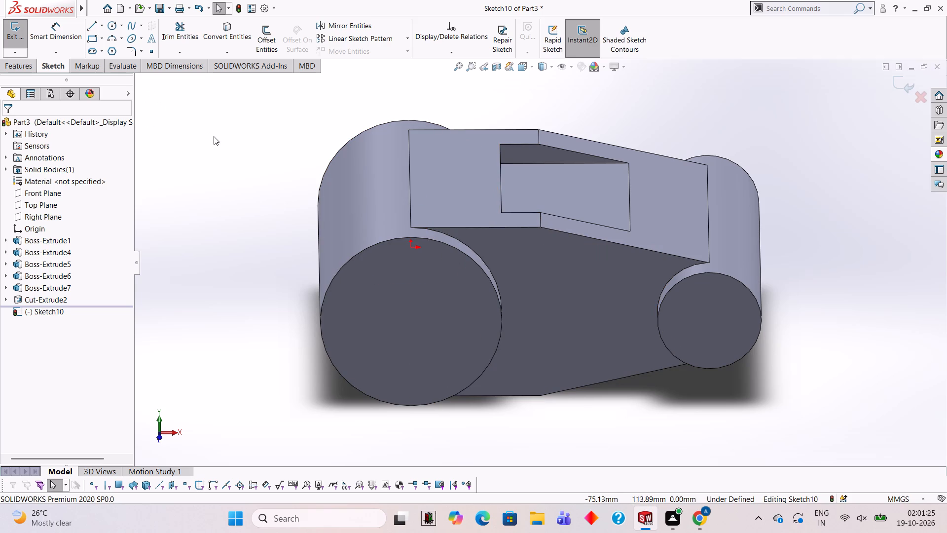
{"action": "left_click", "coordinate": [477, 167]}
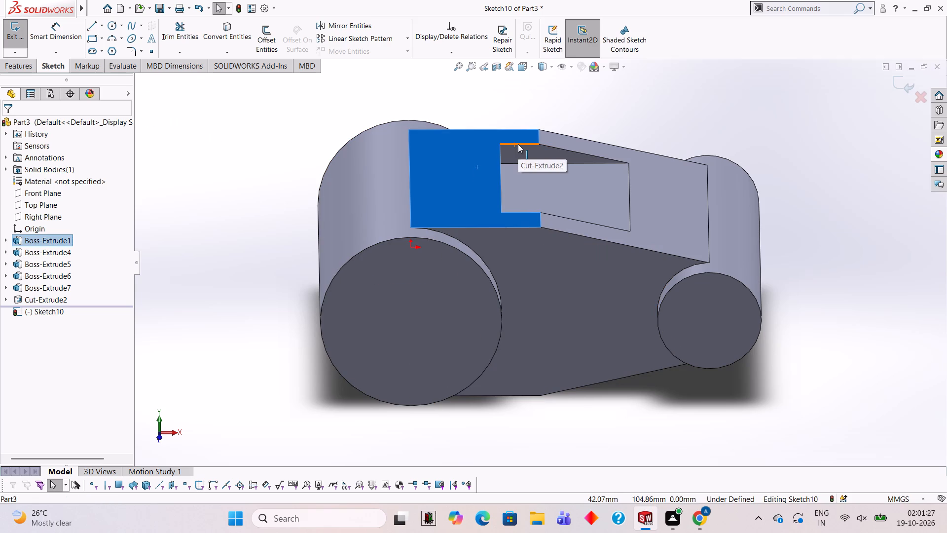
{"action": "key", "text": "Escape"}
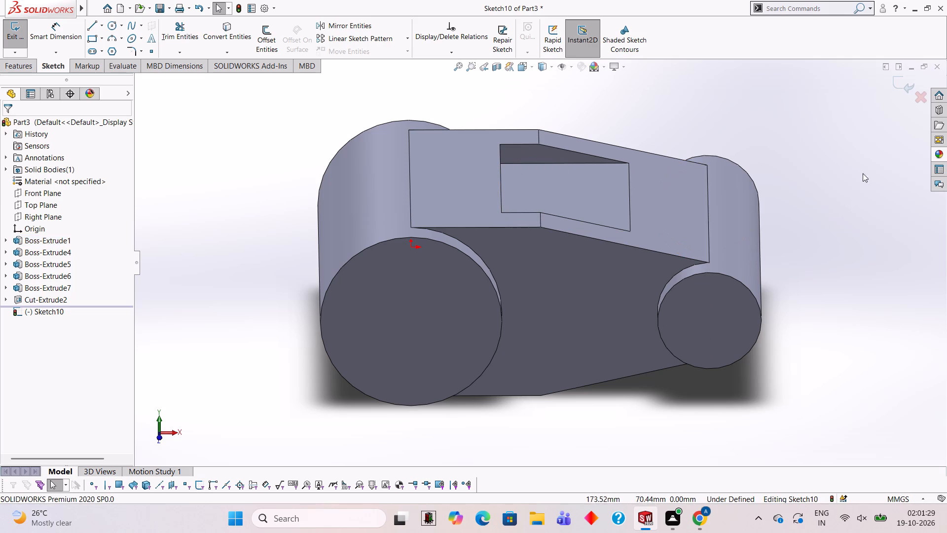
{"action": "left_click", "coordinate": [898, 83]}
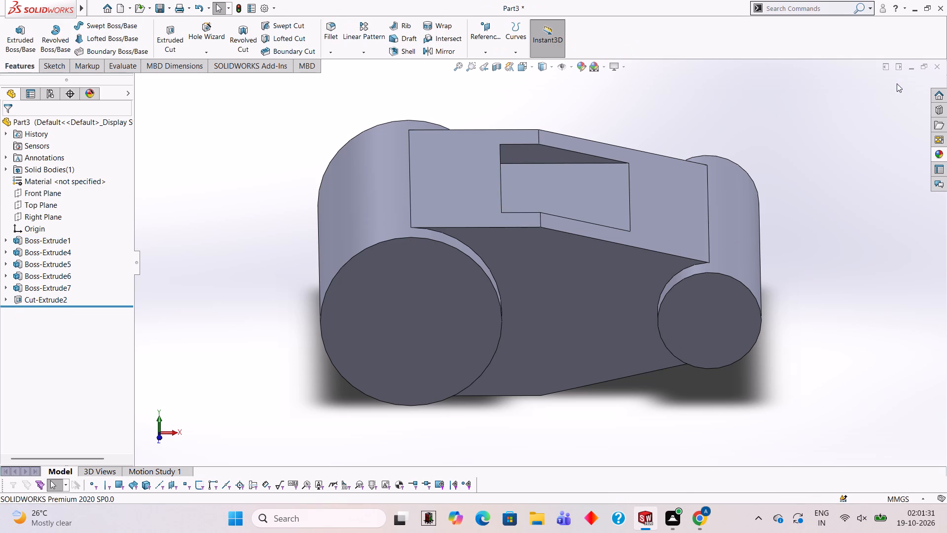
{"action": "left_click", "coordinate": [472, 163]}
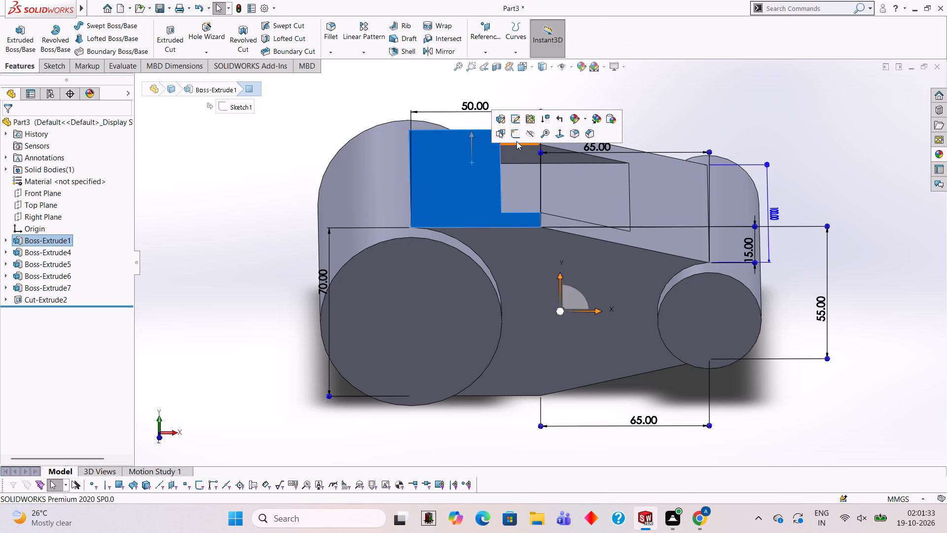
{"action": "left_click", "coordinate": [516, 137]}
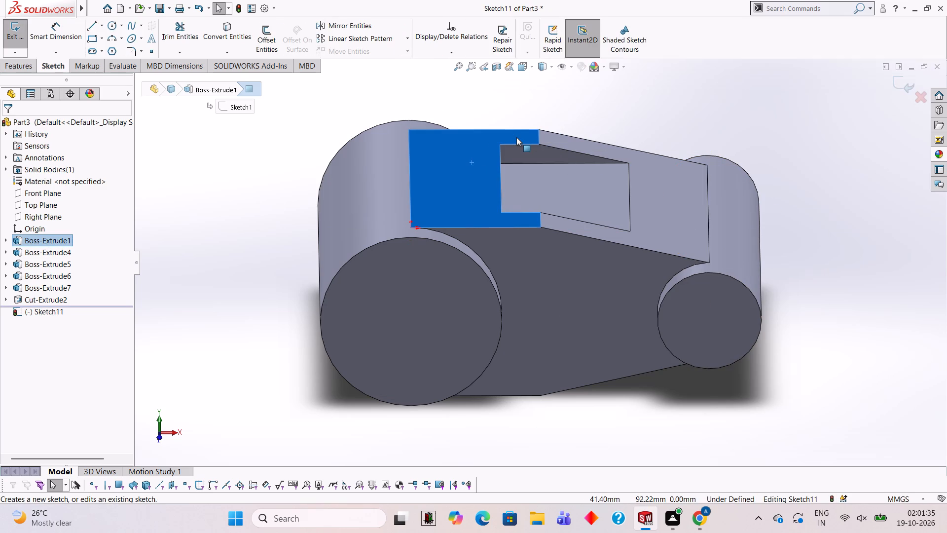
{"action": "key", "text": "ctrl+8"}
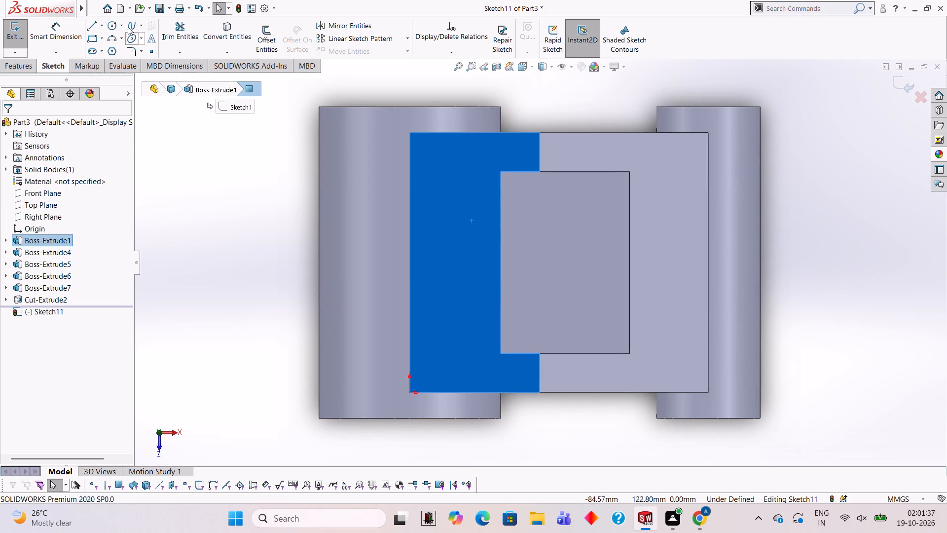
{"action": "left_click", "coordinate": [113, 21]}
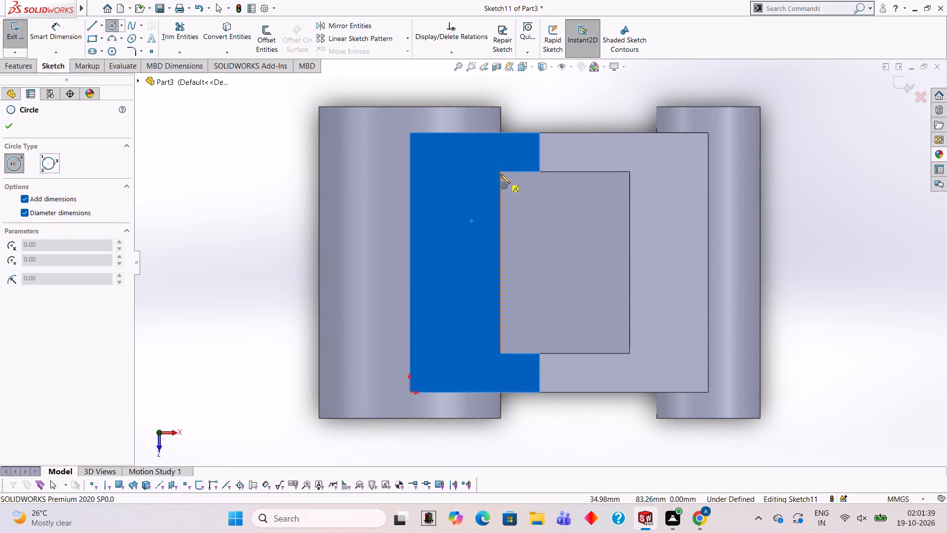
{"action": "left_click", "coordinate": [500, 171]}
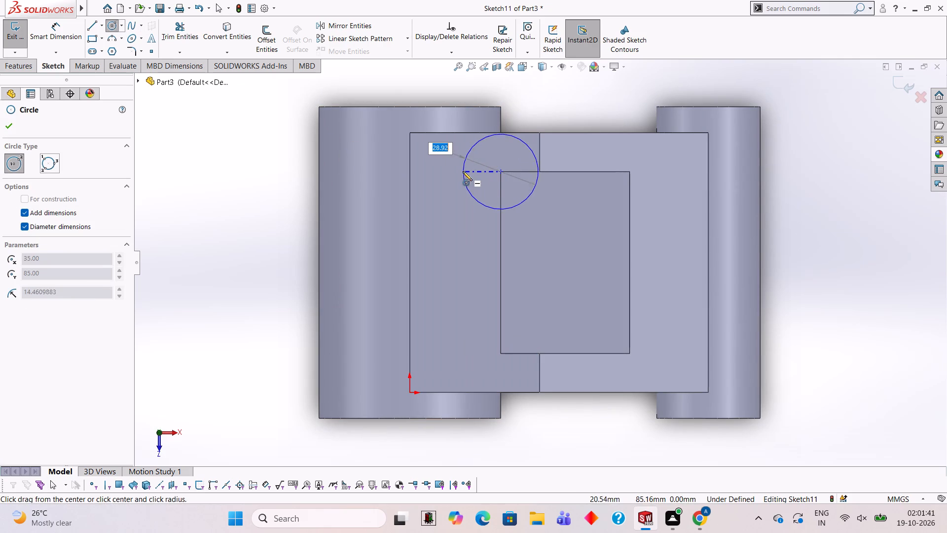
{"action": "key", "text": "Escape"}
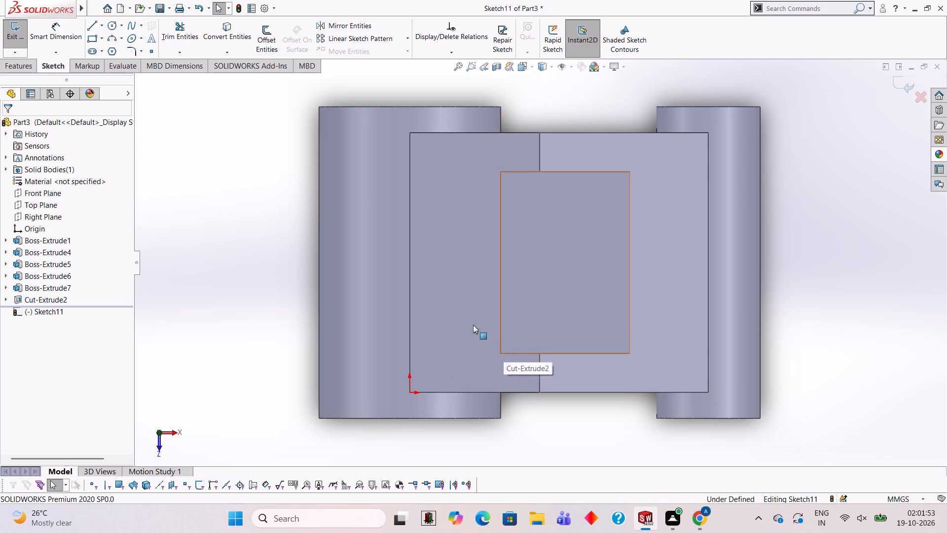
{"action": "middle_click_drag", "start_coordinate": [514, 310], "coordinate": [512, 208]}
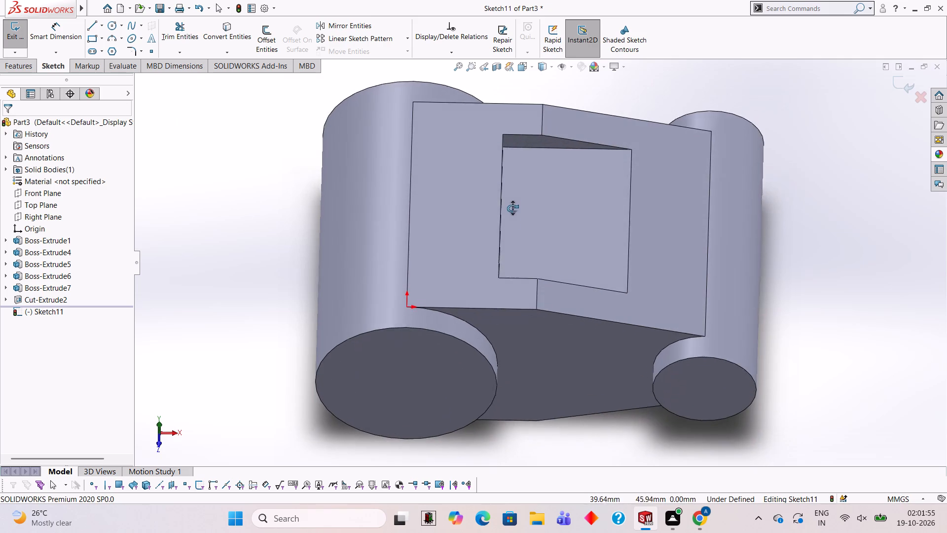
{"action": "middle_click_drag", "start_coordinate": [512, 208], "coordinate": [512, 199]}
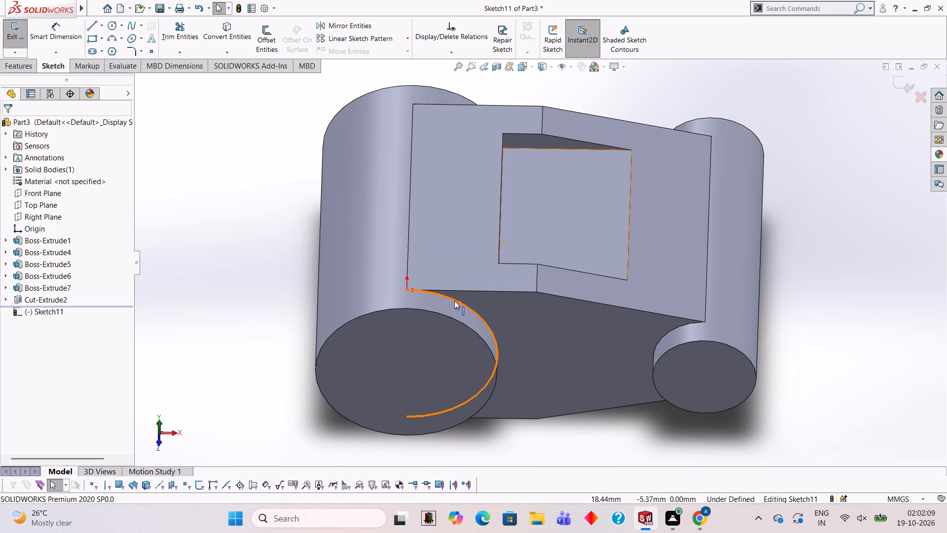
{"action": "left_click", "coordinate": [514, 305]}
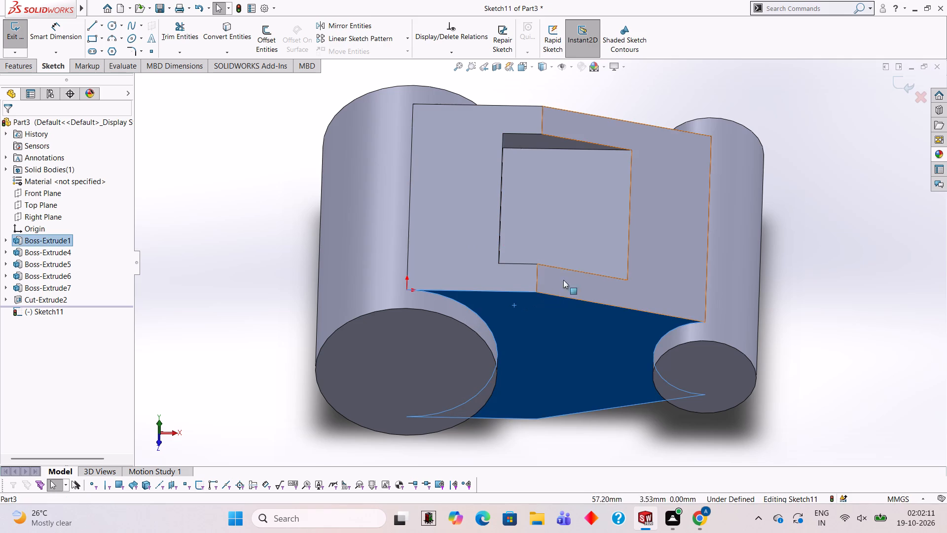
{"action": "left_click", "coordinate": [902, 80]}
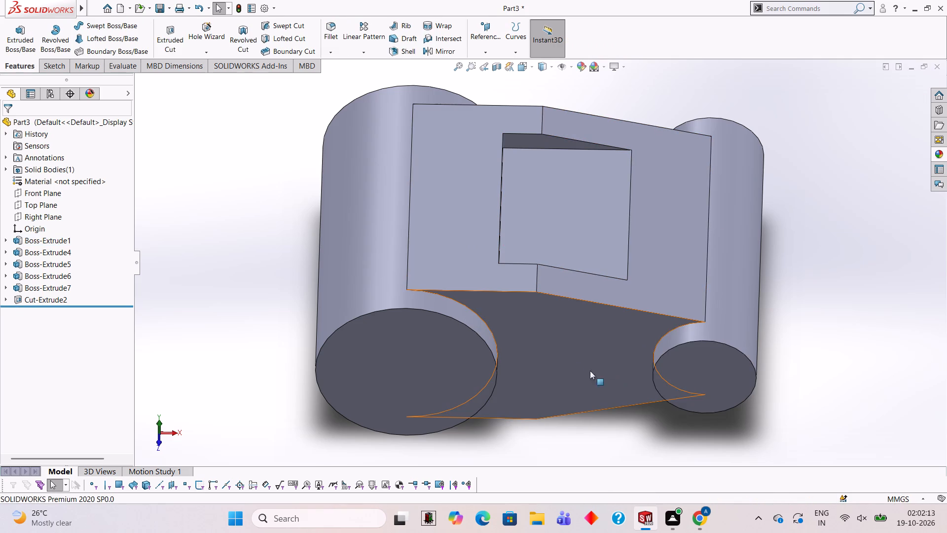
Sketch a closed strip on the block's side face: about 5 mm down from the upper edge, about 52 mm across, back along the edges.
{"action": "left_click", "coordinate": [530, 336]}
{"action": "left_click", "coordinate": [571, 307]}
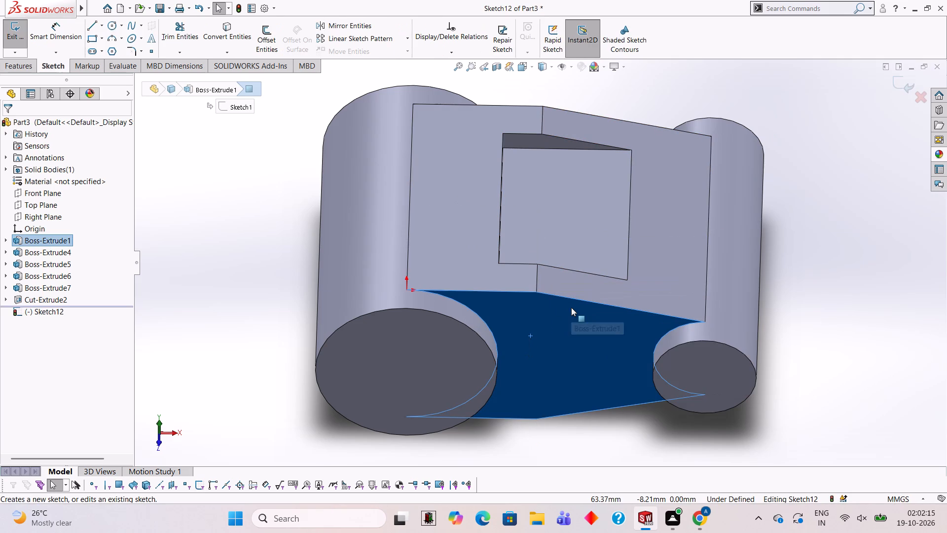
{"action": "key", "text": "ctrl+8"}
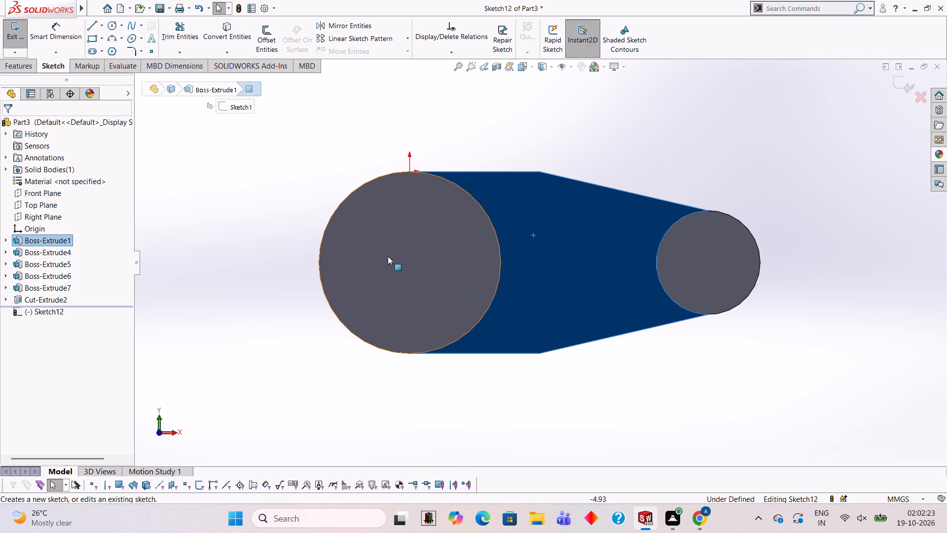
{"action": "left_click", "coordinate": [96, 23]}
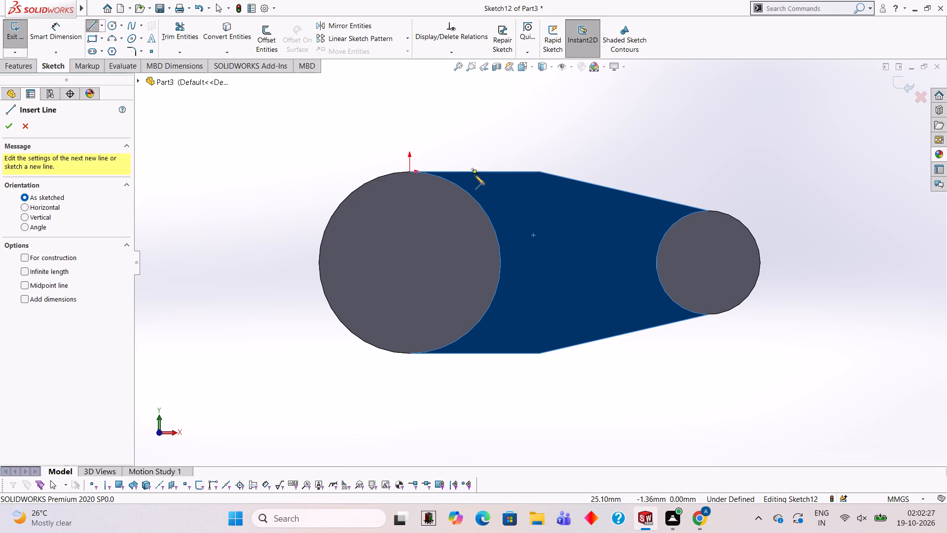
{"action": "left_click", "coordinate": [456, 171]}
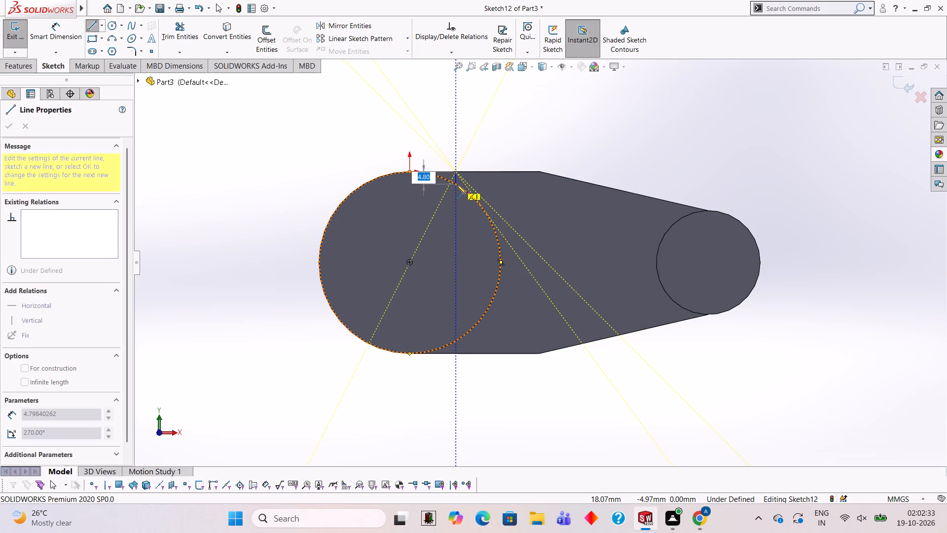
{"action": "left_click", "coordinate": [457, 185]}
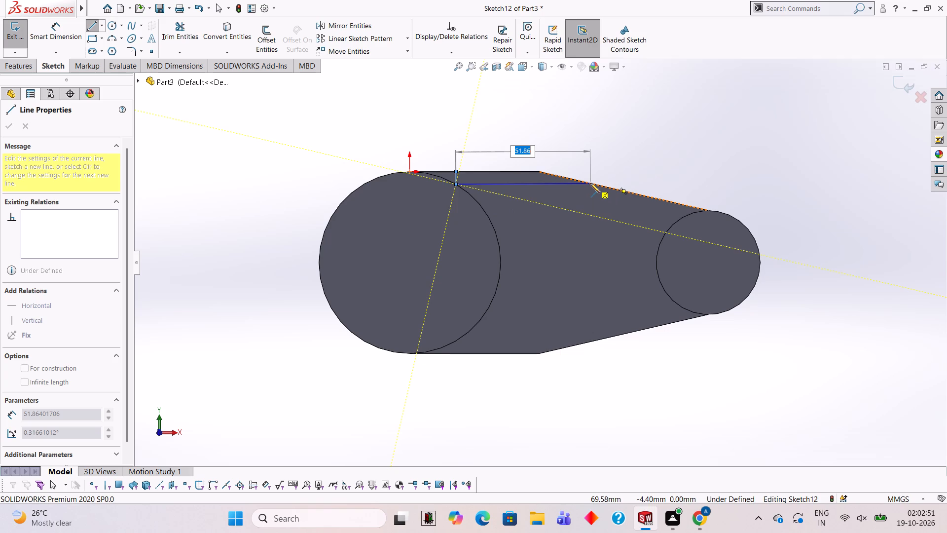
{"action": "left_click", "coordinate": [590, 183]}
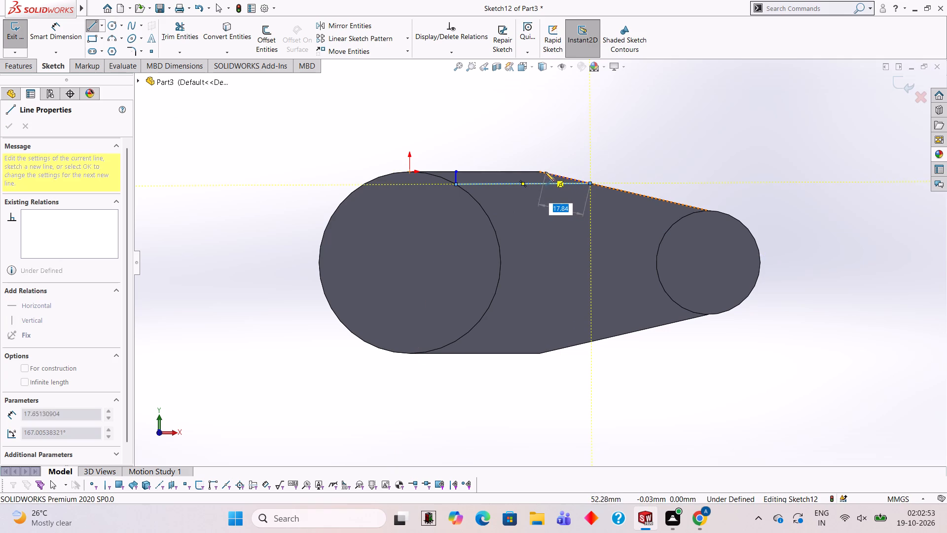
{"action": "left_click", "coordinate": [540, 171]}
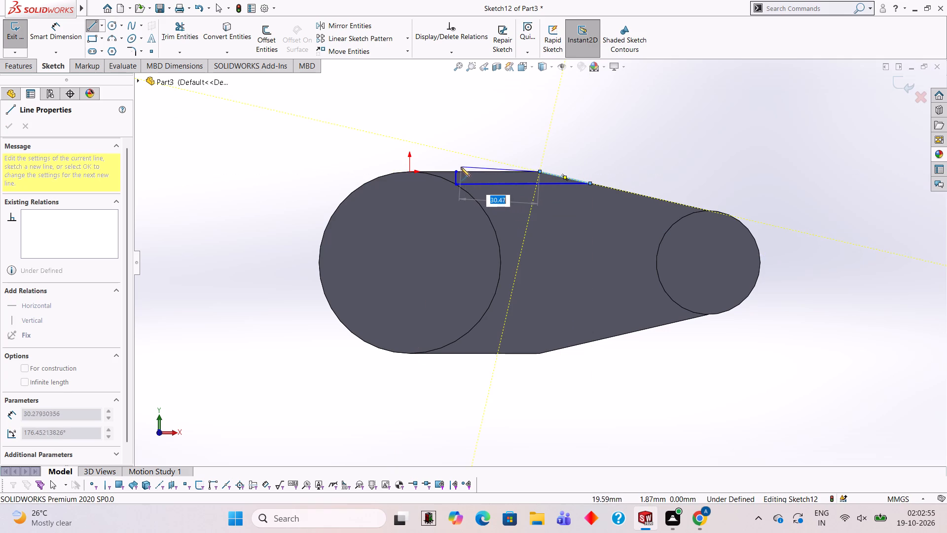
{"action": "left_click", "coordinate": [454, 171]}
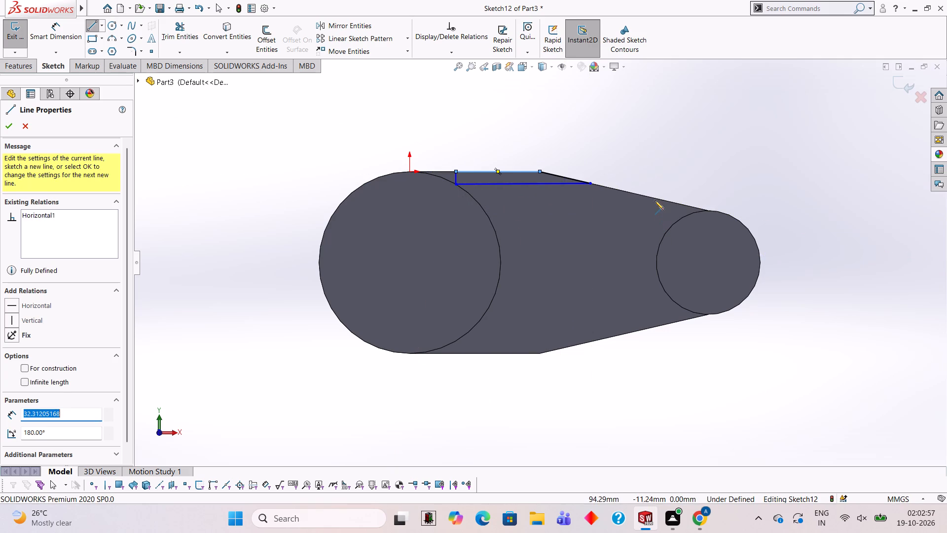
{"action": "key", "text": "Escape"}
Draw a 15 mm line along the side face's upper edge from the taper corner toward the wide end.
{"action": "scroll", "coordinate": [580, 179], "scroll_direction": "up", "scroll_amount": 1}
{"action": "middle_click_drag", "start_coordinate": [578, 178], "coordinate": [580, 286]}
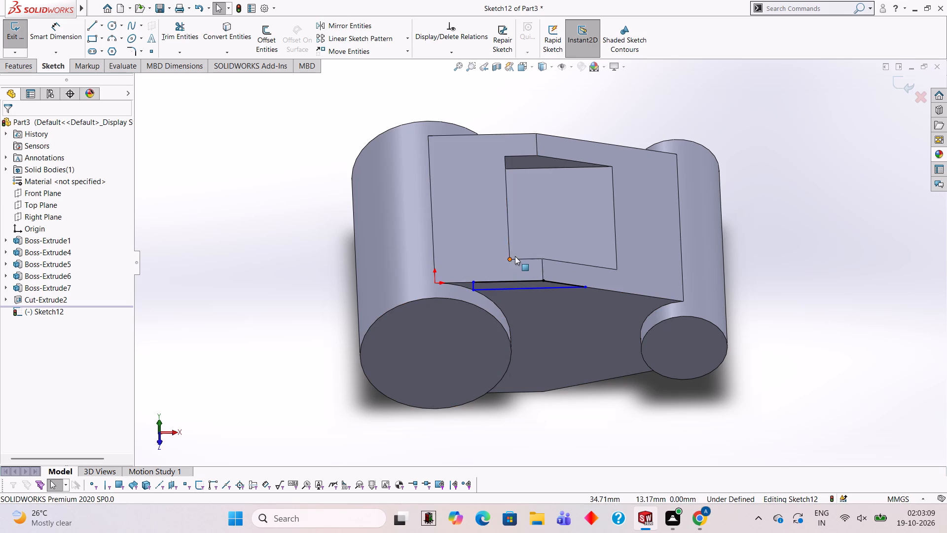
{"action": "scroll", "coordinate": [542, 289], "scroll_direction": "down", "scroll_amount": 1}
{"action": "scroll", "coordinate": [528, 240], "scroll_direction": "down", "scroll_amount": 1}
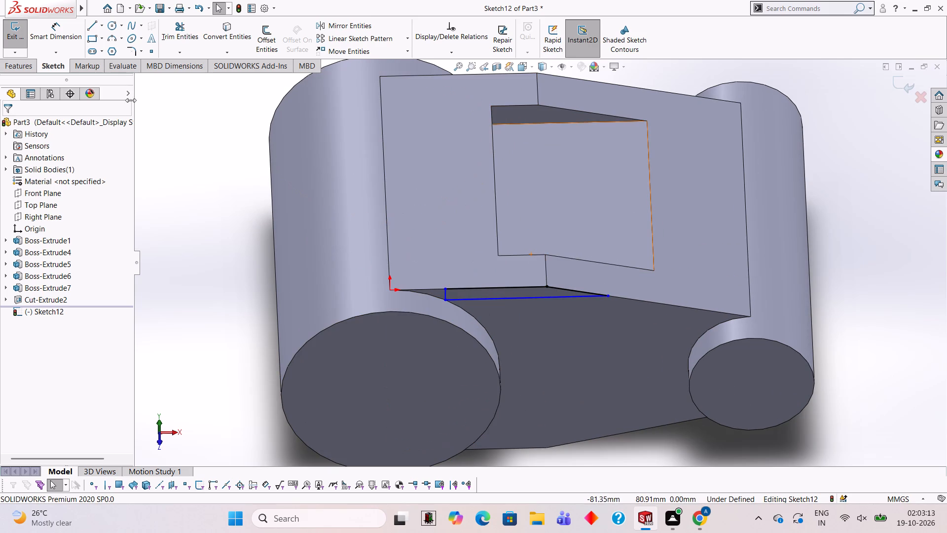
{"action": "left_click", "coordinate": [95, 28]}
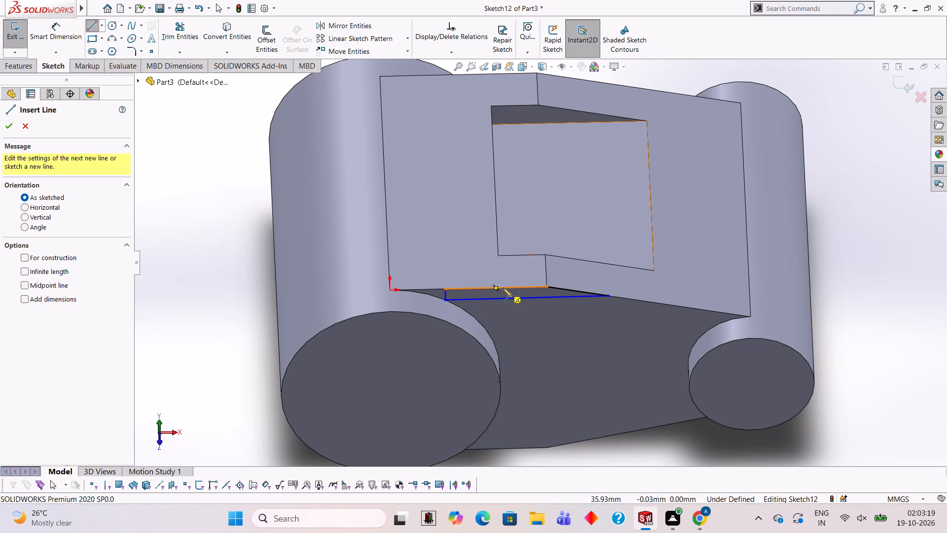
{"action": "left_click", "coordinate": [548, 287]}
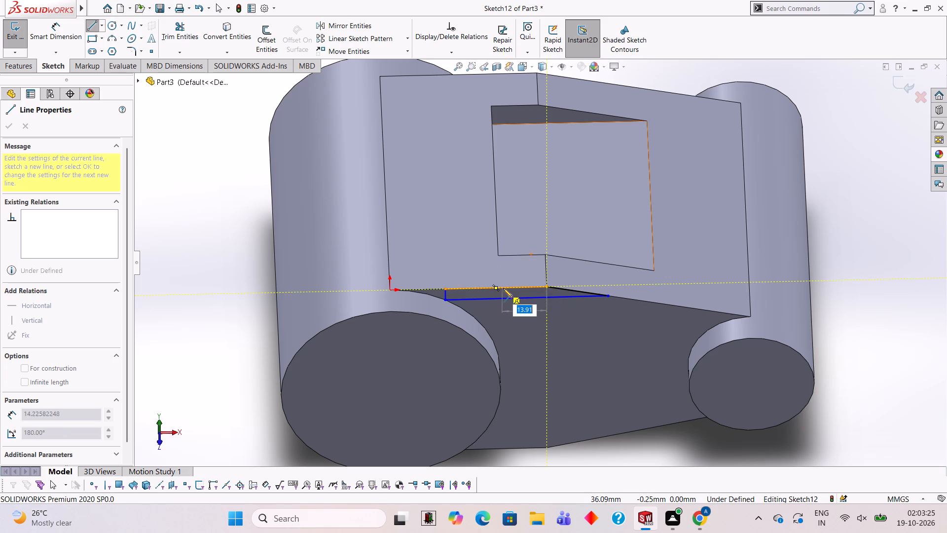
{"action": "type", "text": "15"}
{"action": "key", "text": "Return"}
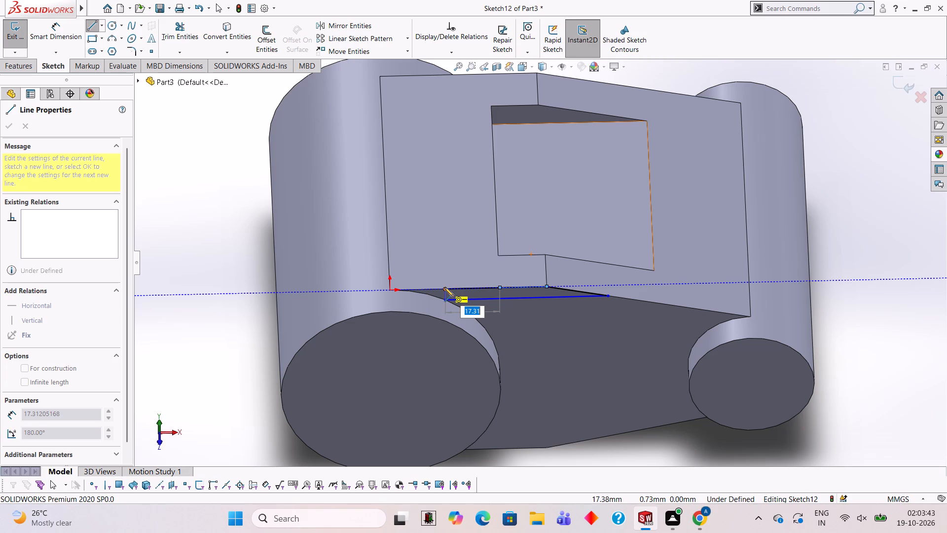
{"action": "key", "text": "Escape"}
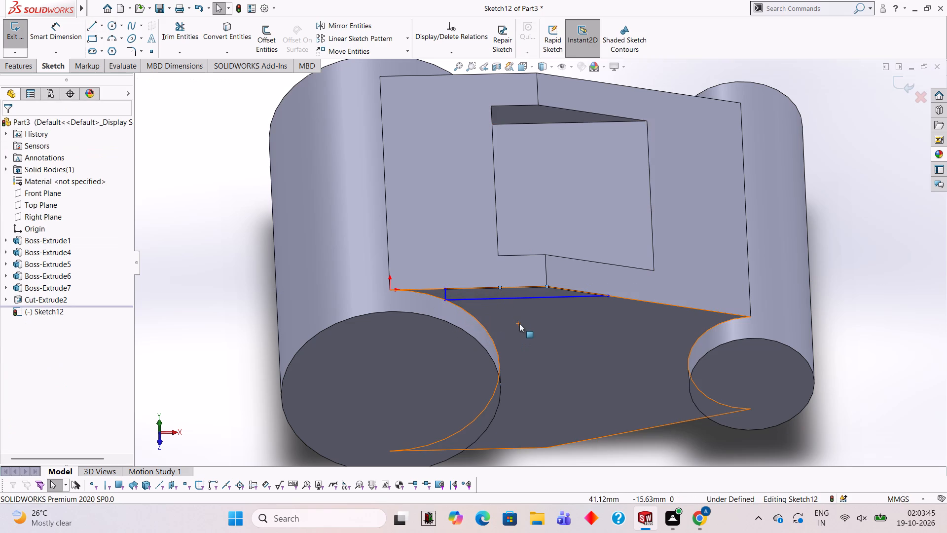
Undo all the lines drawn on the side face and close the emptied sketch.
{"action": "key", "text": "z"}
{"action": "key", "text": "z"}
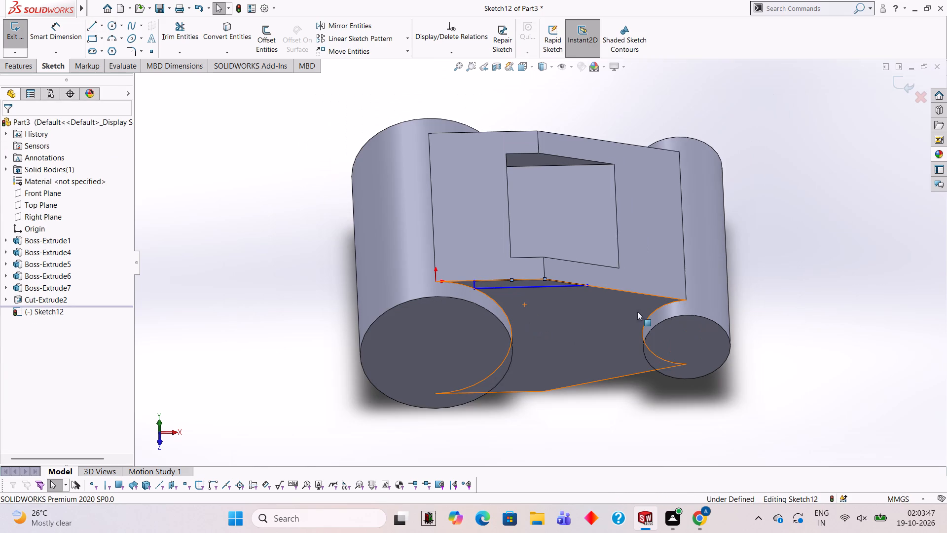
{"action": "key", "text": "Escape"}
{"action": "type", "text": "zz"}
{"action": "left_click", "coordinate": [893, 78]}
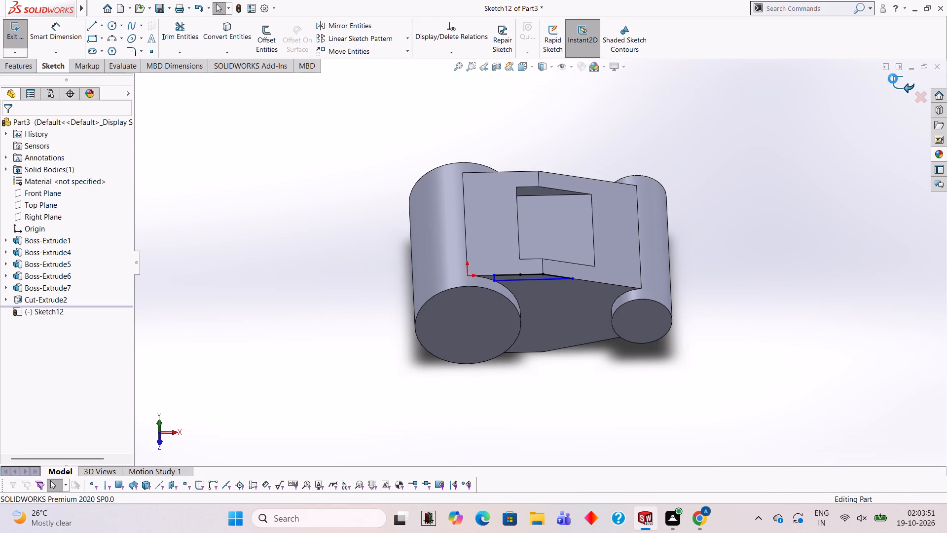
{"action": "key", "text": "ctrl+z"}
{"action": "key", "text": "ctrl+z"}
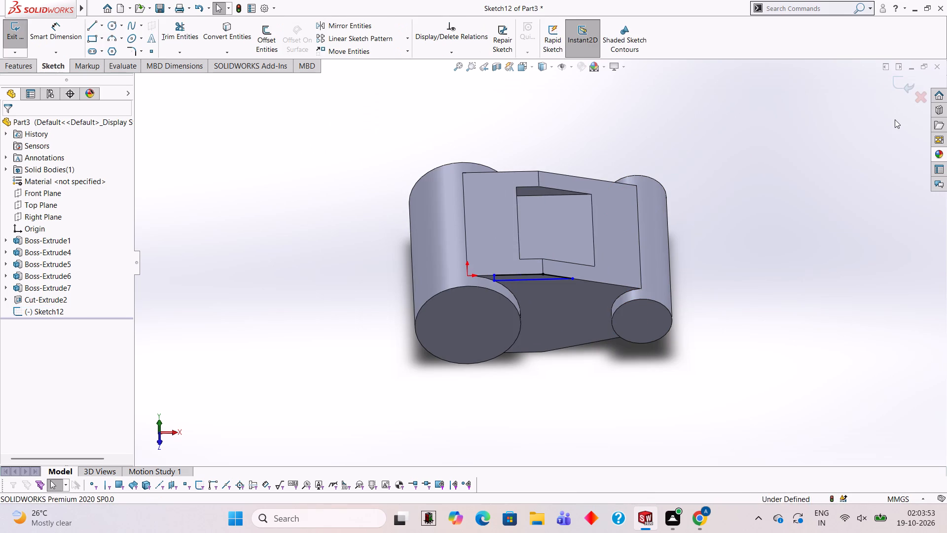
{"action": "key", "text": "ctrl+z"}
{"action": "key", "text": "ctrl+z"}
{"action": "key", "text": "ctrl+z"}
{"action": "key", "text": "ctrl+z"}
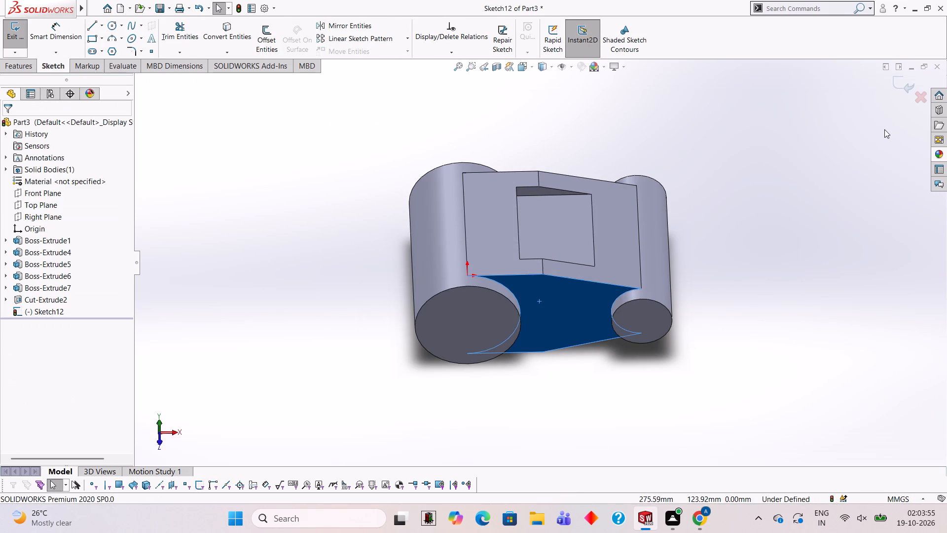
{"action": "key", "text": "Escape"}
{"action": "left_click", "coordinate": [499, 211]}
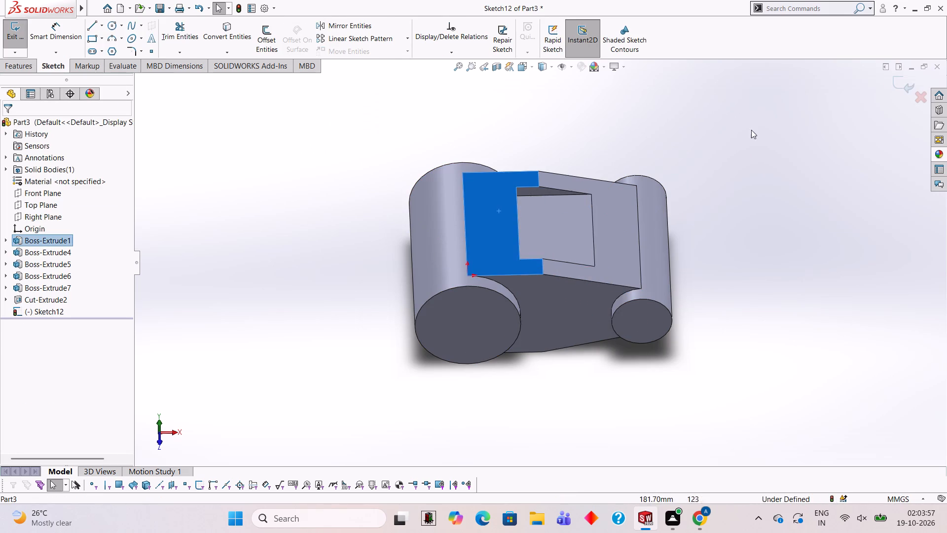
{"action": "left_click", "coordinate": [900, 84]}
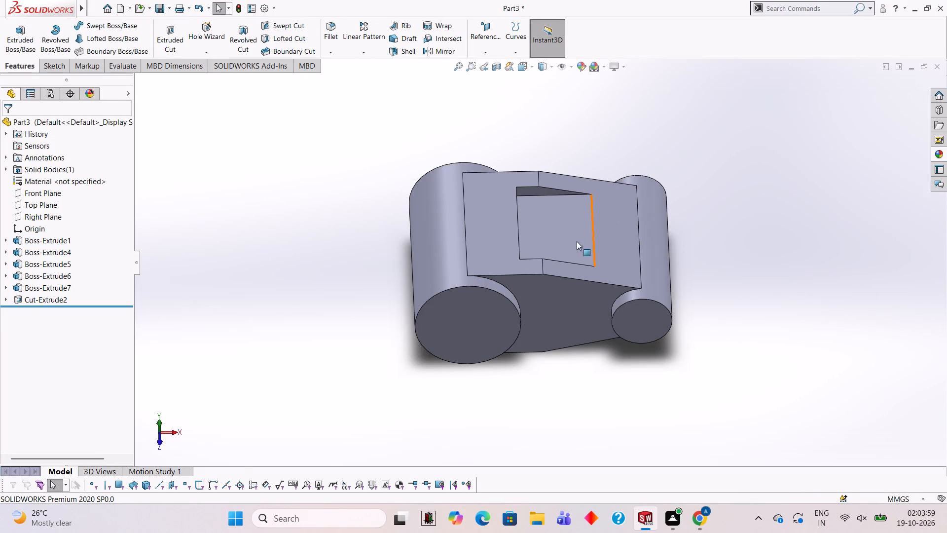
Sketch a 17.31 x 70 mm rectangle on the block's flat upper face, extending from the pocket's edge toward the 70 mm boss.
{"action": "left_click", "coordinate": [495, 199]}
{"action": "left_click", "coordinate": [542, 168]}
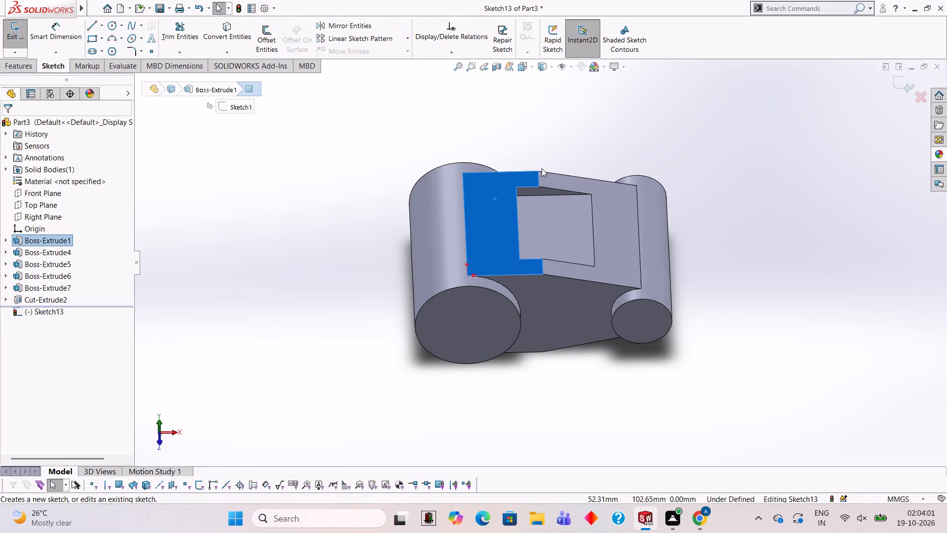
{"action": "key", "text": "ctrl+8"}
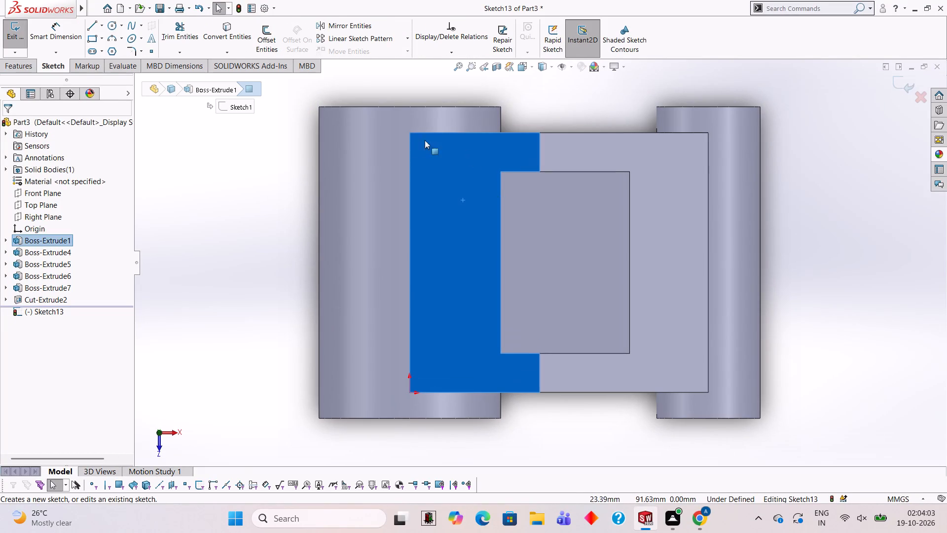
{"action": "left_click", "coordinate": [86, 23]}
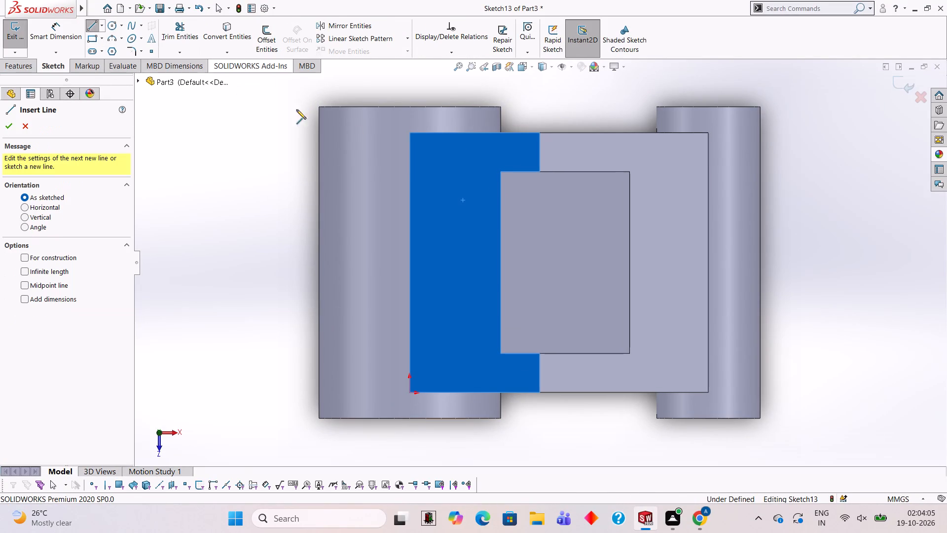
{"action": "left_click", "coordinate": [500, 171]}
{"action": "type", "text": "17"}
{"action": "key", "text": "period"}
{"action": "type", "text": "31"}
{"action": "key", "text": "Return"}
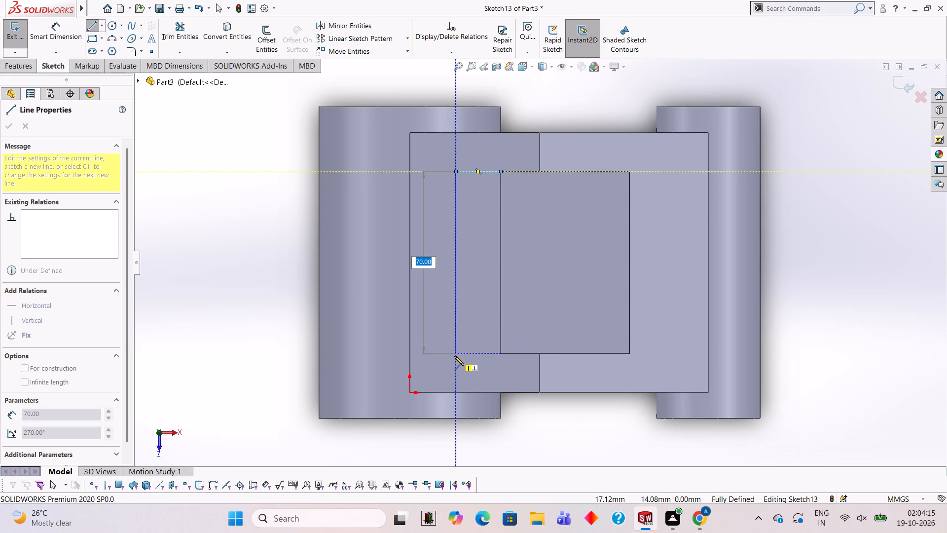
{"action": "type", "text": "70"}
{"action": "key", "text": "Return"}
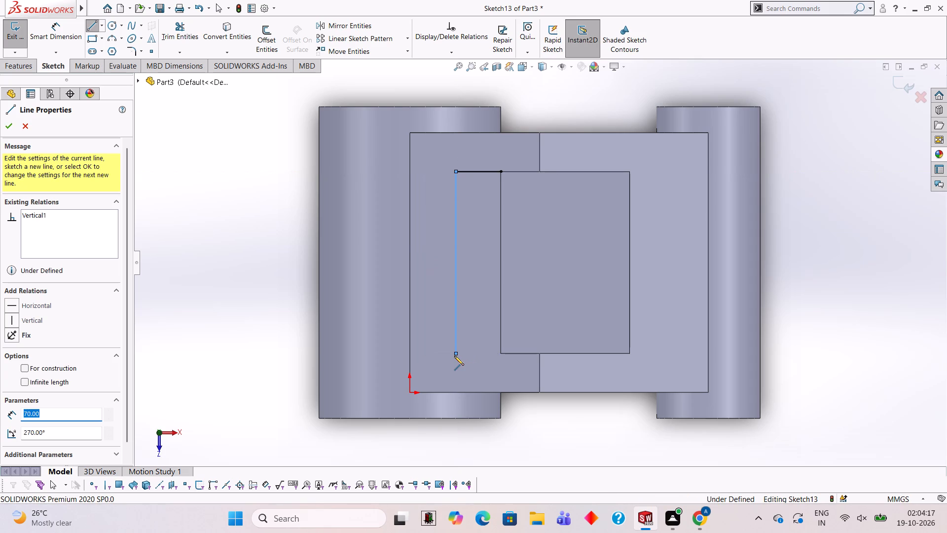
{"action": "left_click", "coordinate": [501, 352]}
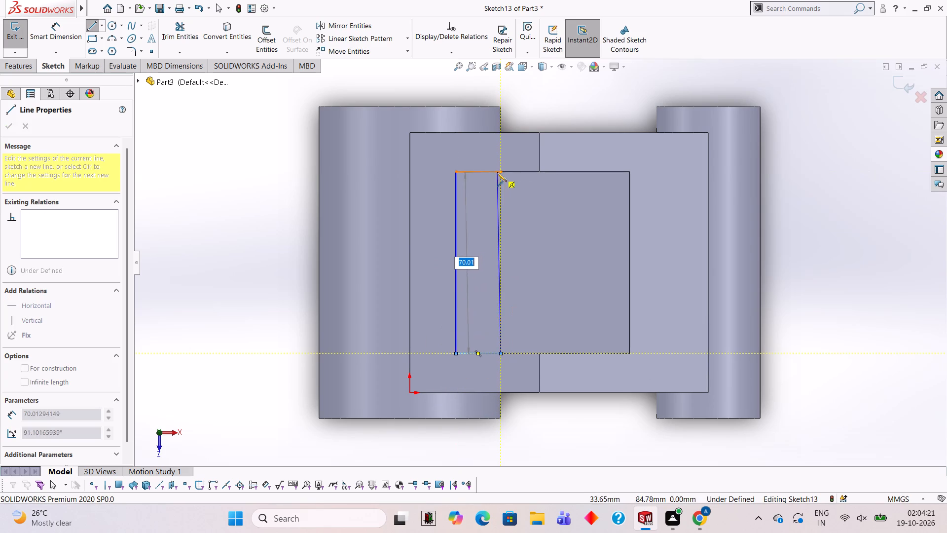
{"action": "left_click", "coordinate": [501, 173]}
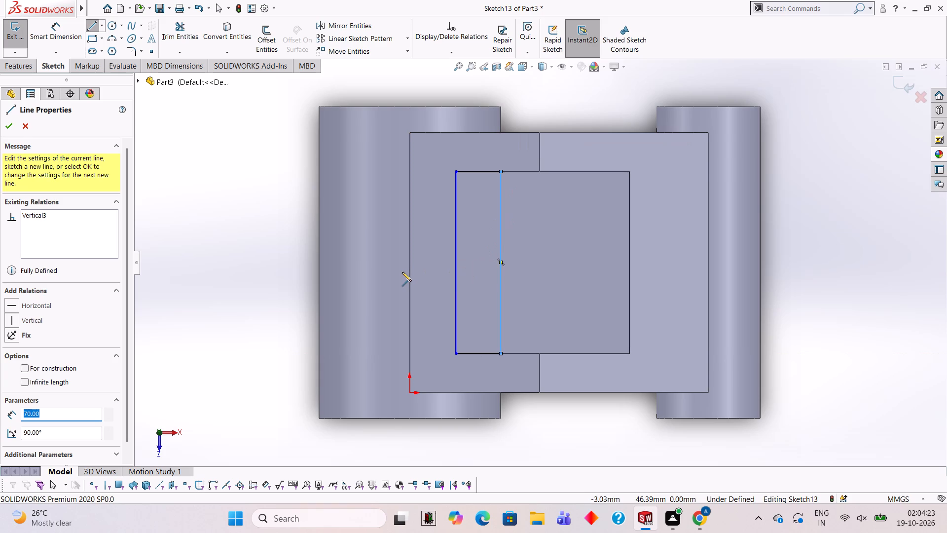
{"action": "key", "text": "Escape"}
Cut the rectangle into the block with an Extruded Cut, blind depth 8 mm, to extend the pocket.
{"action": "middle_click_drag", "start_coordinate": [509, 320], "coordinate": [509, 199]}
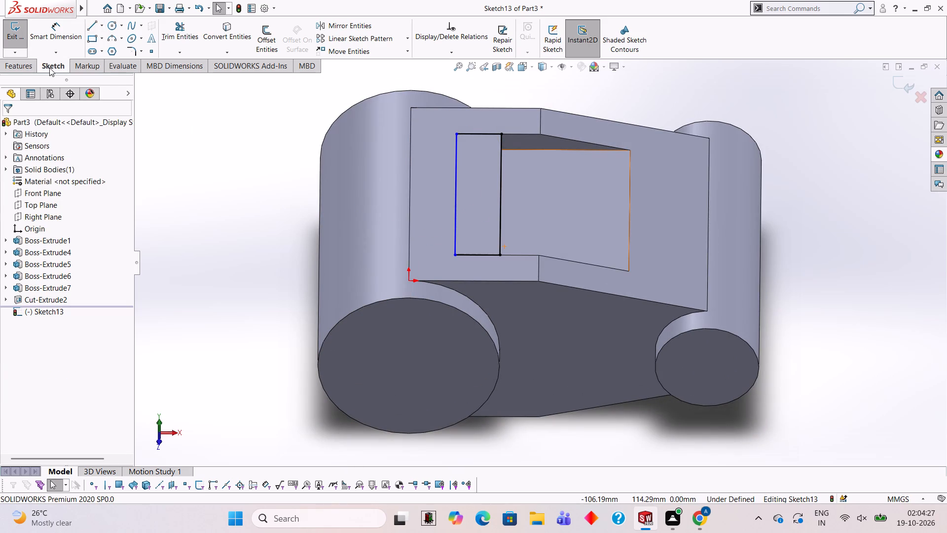
{"action": "left_click", "coordinate": [19, 66]}
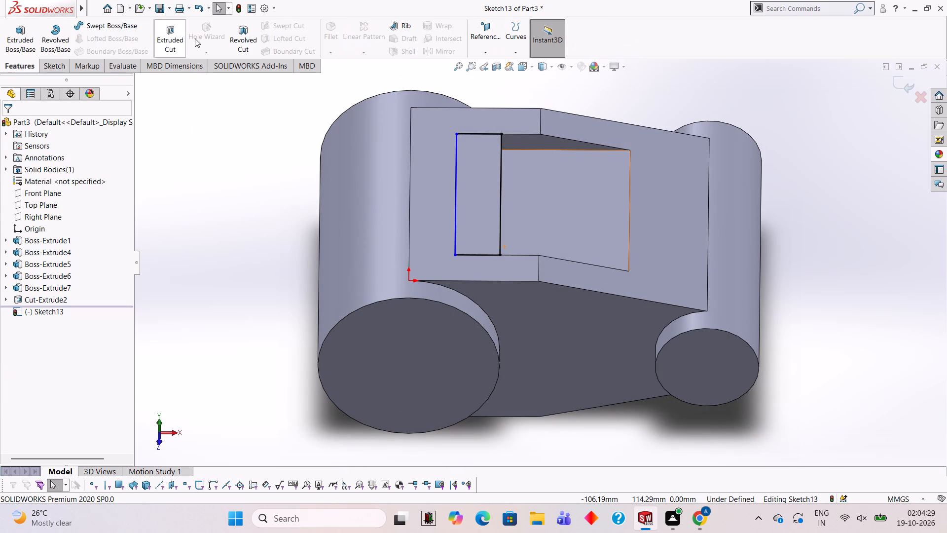
{"action": "left_click", "coordinate": [160, 38]}
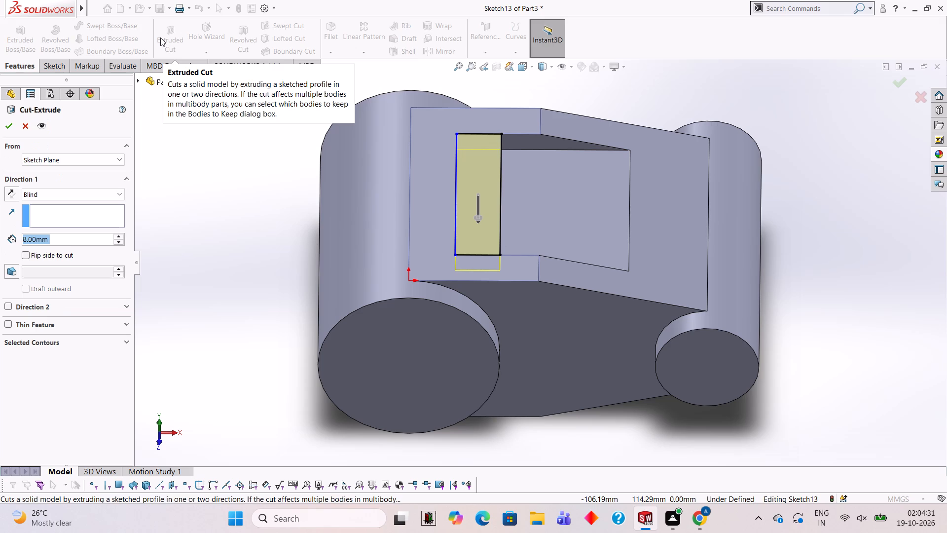
{"action": "left_click", "coordinate": [8, 126]}
{"action": "left_click", "coordinate": [179, 151]}
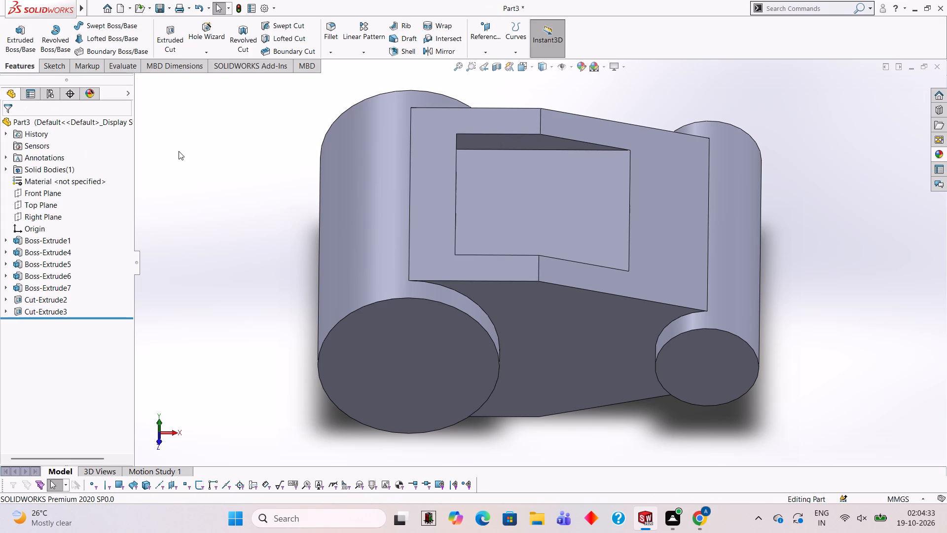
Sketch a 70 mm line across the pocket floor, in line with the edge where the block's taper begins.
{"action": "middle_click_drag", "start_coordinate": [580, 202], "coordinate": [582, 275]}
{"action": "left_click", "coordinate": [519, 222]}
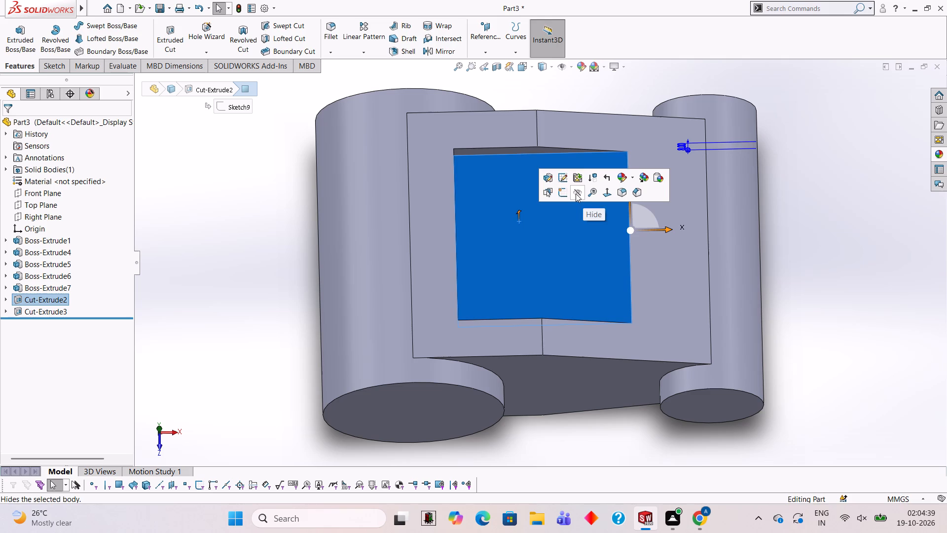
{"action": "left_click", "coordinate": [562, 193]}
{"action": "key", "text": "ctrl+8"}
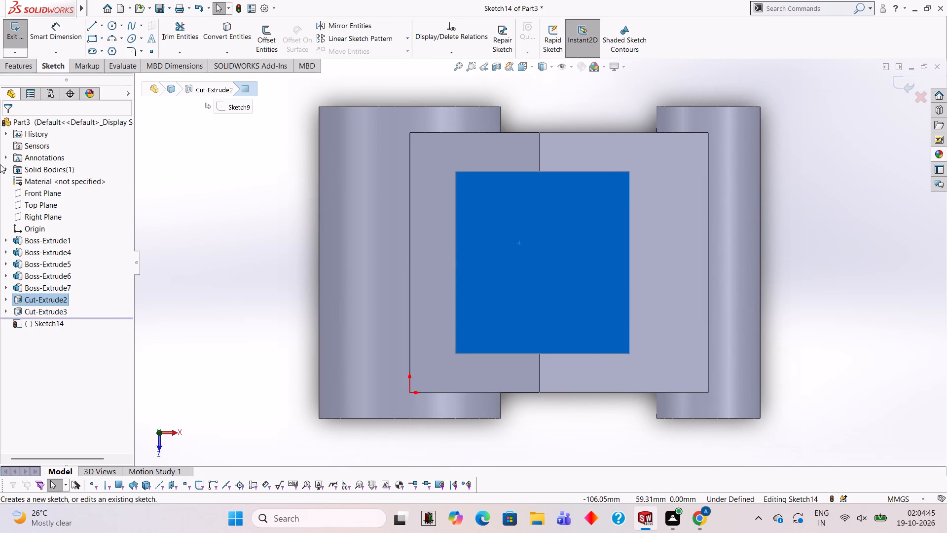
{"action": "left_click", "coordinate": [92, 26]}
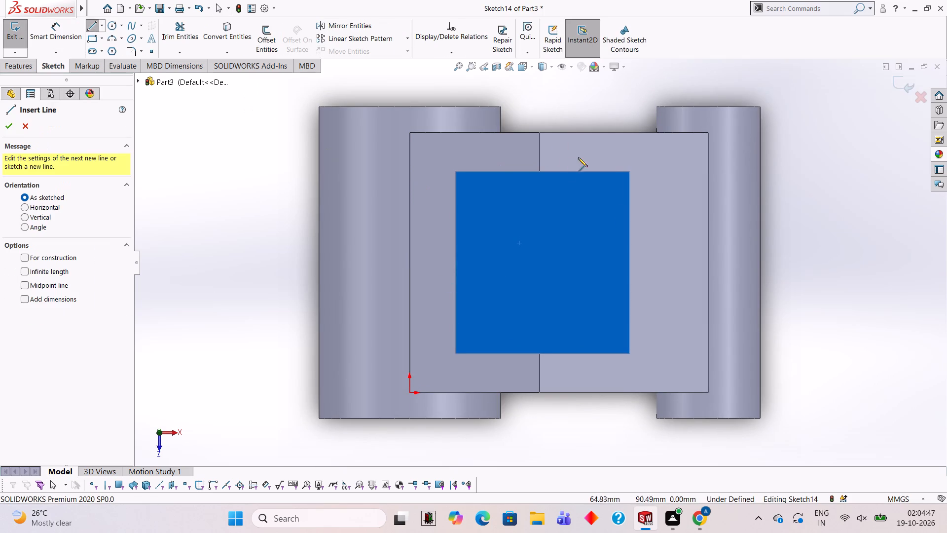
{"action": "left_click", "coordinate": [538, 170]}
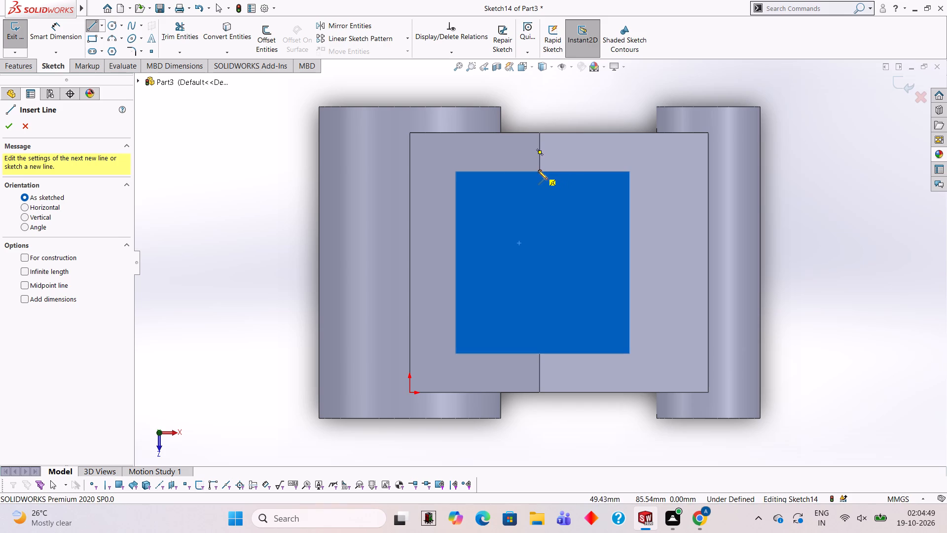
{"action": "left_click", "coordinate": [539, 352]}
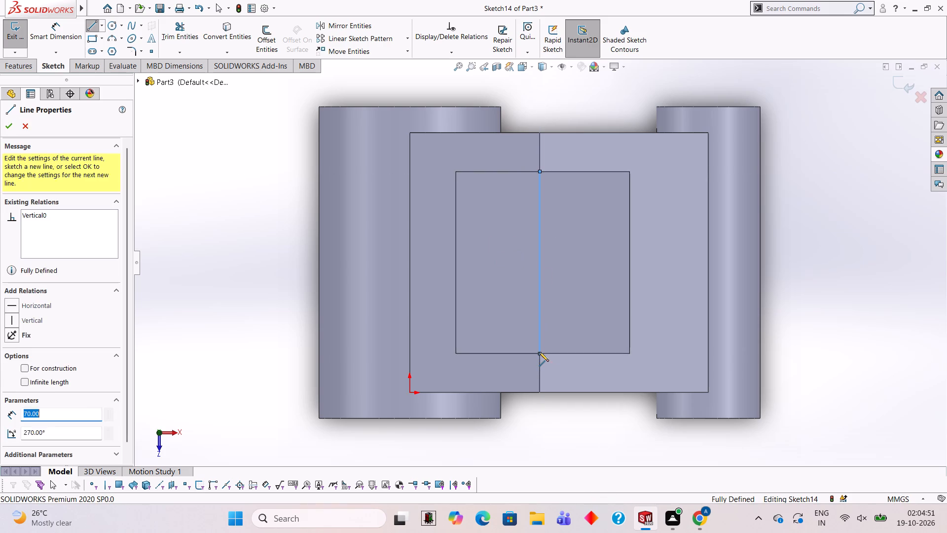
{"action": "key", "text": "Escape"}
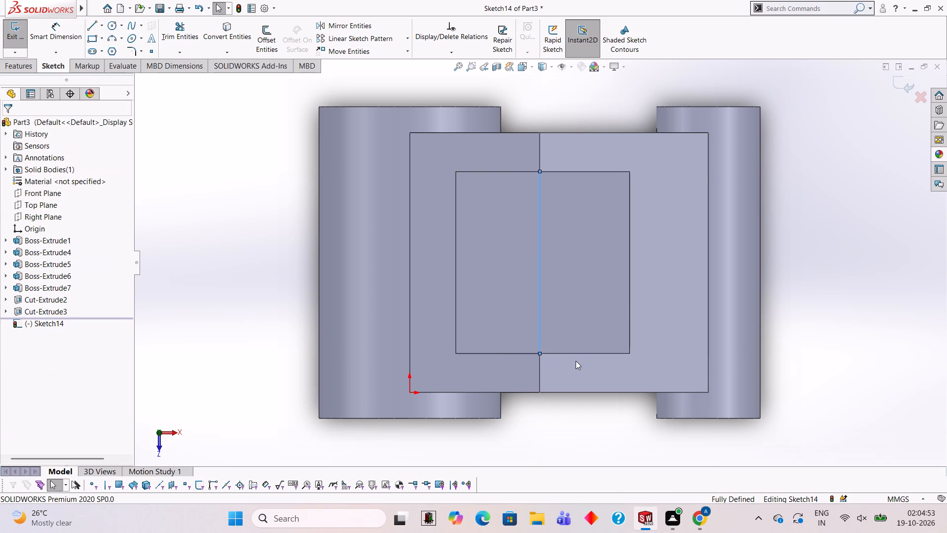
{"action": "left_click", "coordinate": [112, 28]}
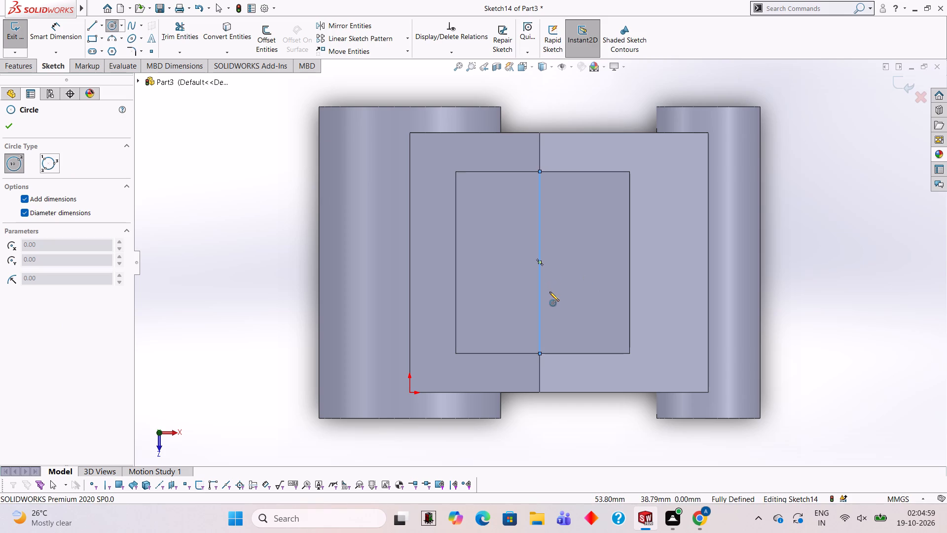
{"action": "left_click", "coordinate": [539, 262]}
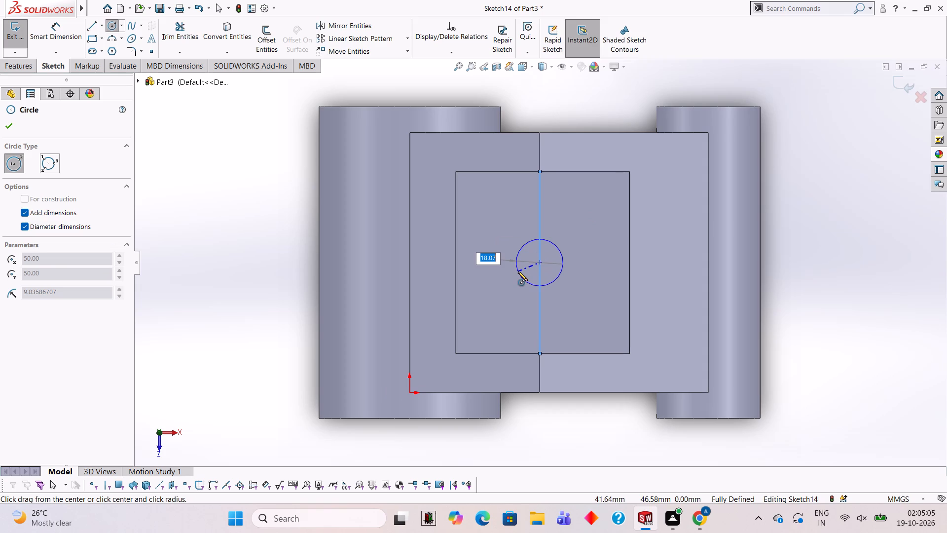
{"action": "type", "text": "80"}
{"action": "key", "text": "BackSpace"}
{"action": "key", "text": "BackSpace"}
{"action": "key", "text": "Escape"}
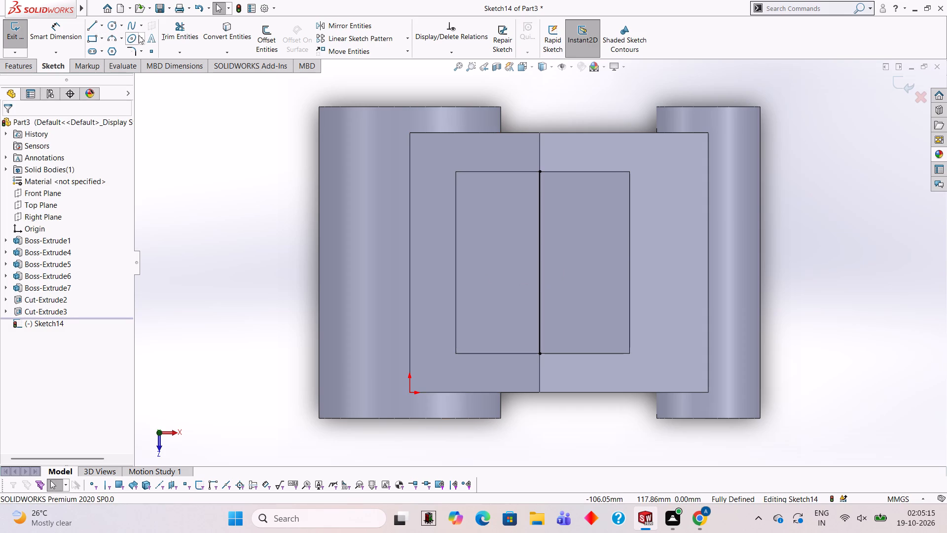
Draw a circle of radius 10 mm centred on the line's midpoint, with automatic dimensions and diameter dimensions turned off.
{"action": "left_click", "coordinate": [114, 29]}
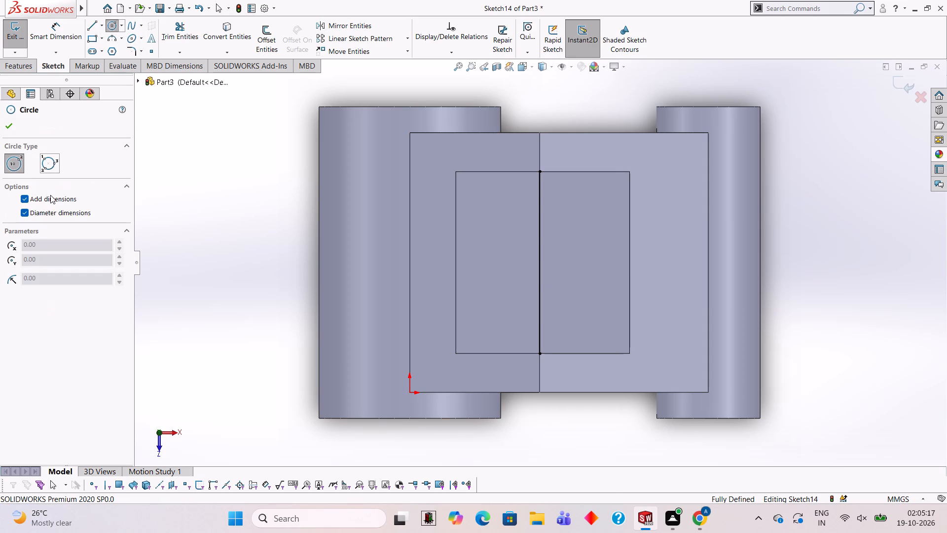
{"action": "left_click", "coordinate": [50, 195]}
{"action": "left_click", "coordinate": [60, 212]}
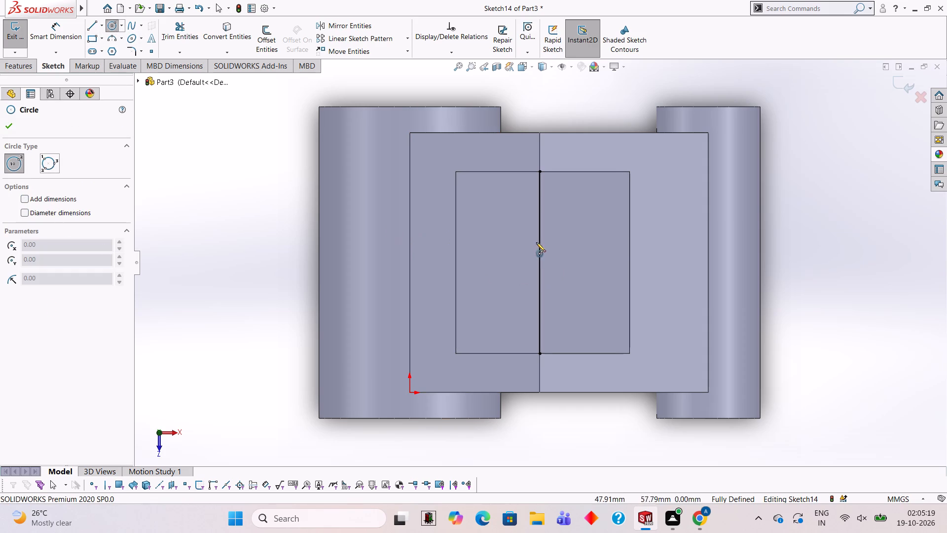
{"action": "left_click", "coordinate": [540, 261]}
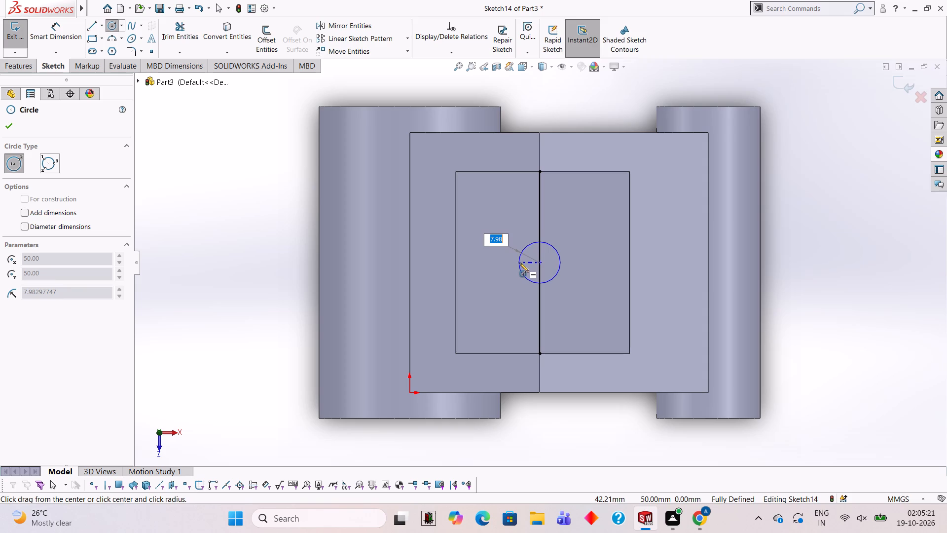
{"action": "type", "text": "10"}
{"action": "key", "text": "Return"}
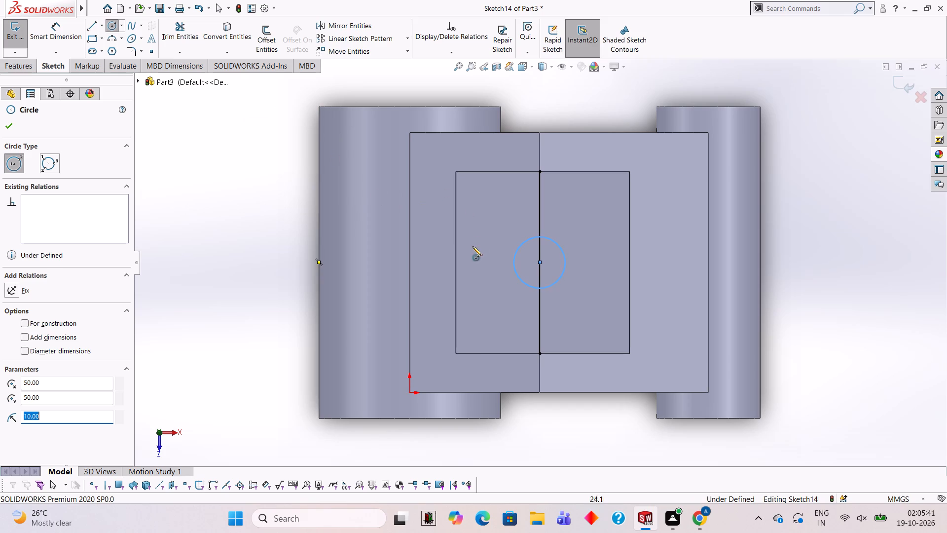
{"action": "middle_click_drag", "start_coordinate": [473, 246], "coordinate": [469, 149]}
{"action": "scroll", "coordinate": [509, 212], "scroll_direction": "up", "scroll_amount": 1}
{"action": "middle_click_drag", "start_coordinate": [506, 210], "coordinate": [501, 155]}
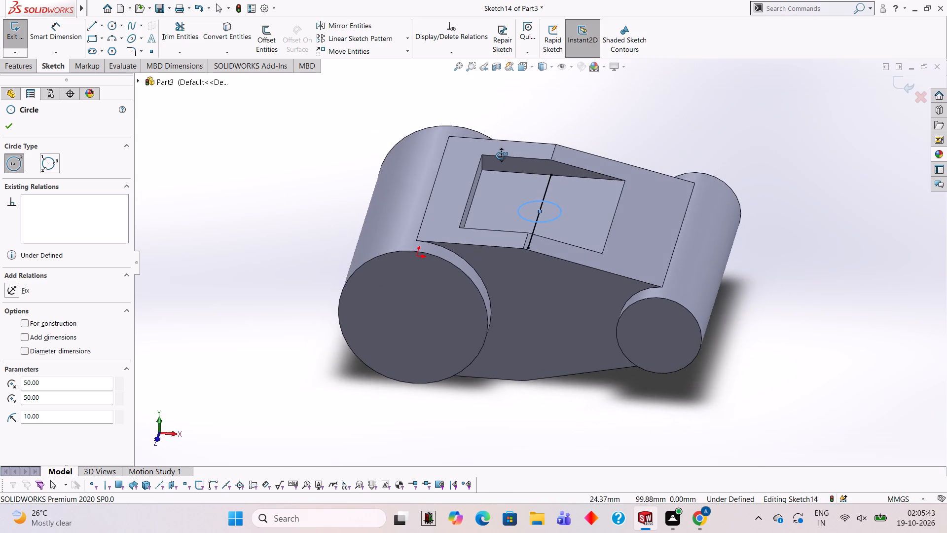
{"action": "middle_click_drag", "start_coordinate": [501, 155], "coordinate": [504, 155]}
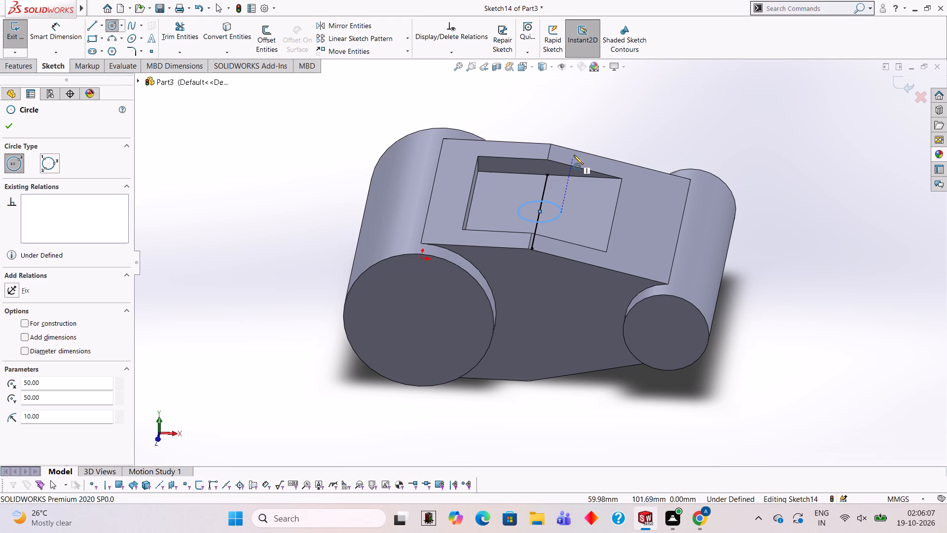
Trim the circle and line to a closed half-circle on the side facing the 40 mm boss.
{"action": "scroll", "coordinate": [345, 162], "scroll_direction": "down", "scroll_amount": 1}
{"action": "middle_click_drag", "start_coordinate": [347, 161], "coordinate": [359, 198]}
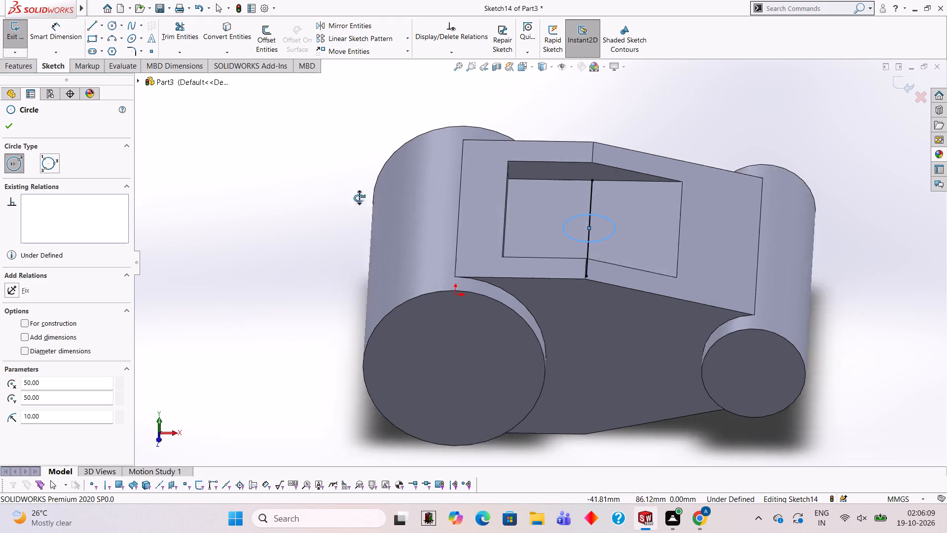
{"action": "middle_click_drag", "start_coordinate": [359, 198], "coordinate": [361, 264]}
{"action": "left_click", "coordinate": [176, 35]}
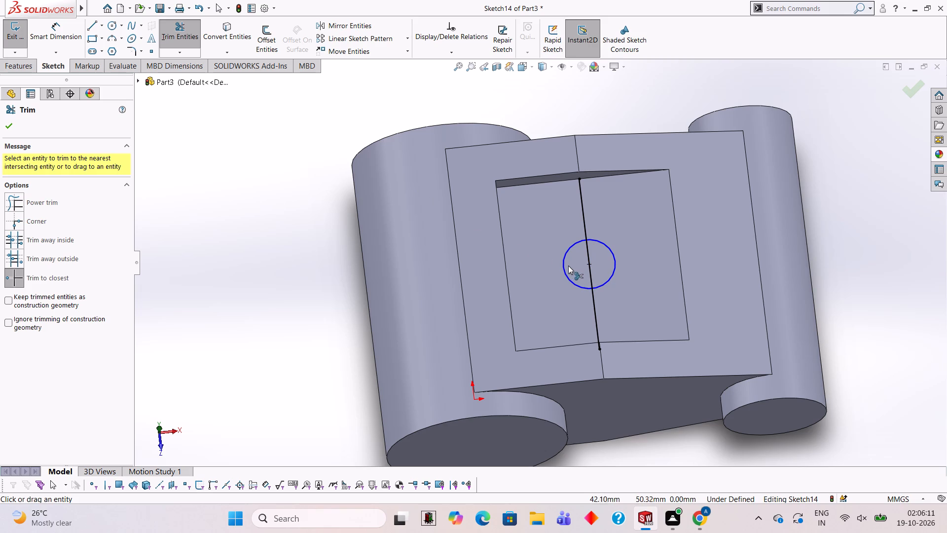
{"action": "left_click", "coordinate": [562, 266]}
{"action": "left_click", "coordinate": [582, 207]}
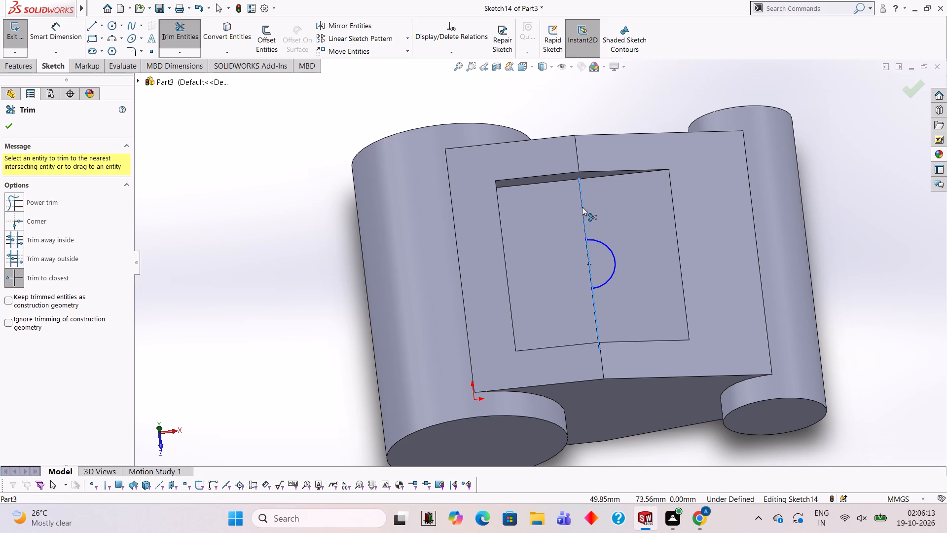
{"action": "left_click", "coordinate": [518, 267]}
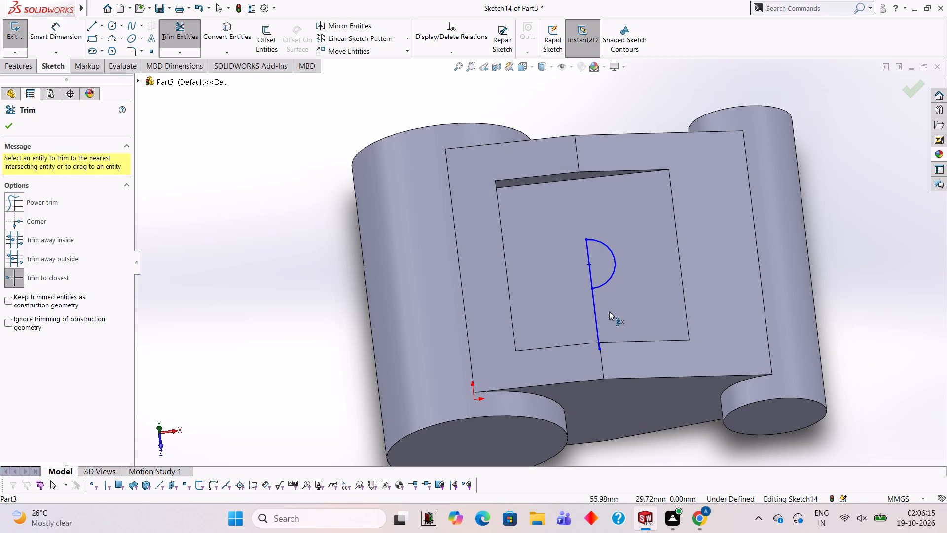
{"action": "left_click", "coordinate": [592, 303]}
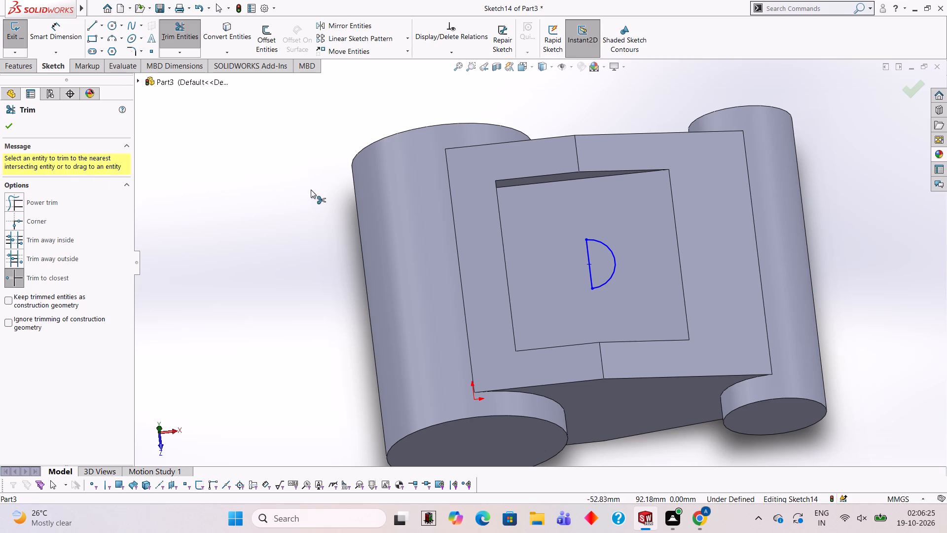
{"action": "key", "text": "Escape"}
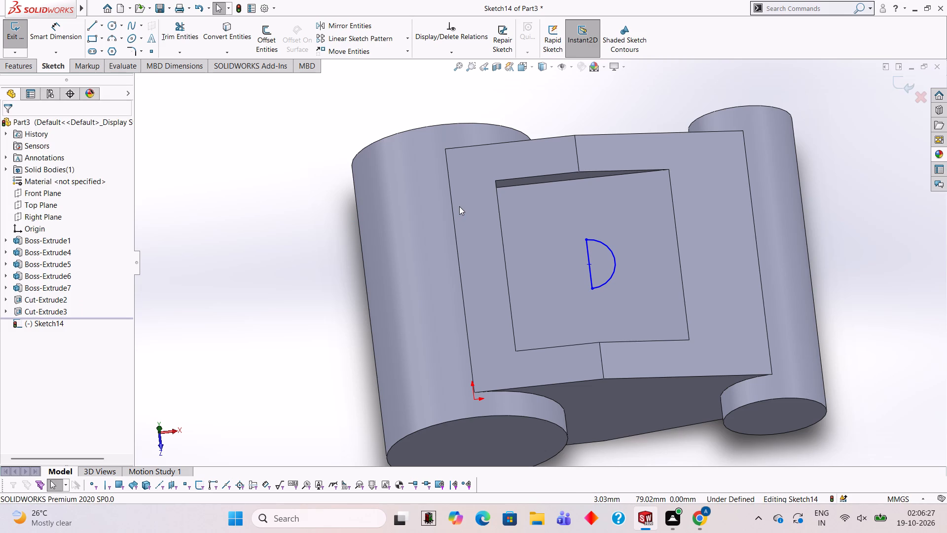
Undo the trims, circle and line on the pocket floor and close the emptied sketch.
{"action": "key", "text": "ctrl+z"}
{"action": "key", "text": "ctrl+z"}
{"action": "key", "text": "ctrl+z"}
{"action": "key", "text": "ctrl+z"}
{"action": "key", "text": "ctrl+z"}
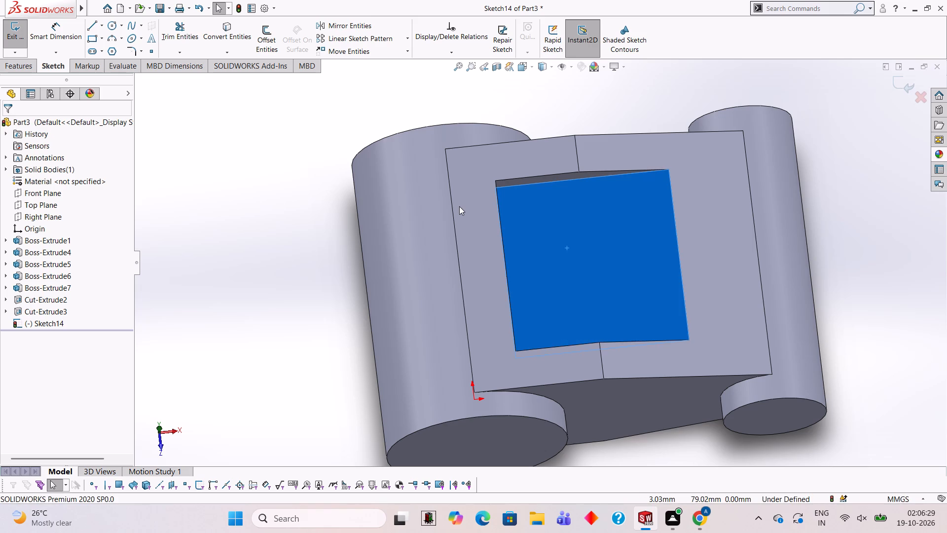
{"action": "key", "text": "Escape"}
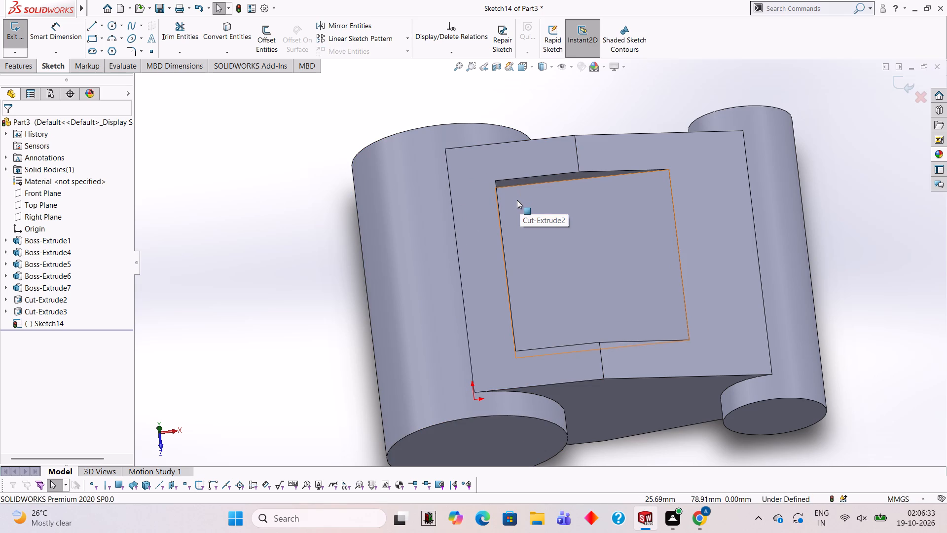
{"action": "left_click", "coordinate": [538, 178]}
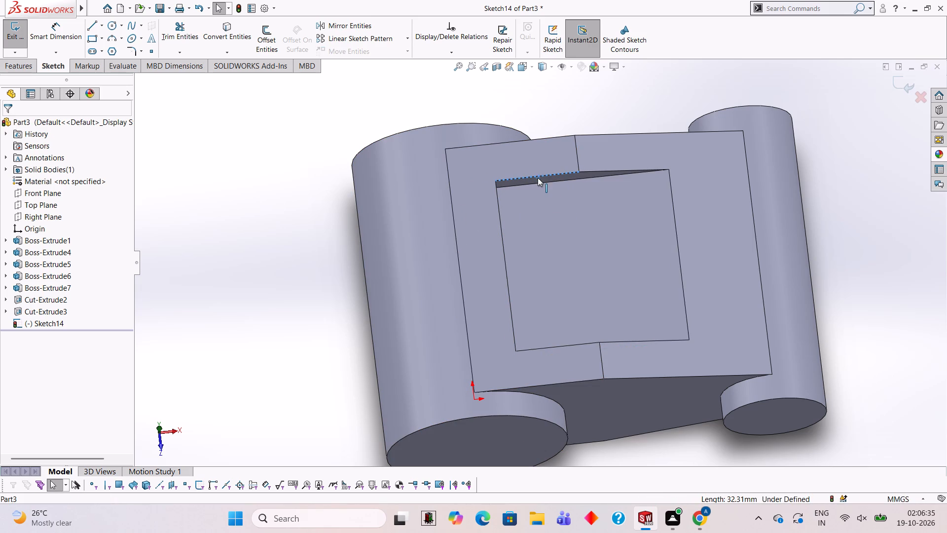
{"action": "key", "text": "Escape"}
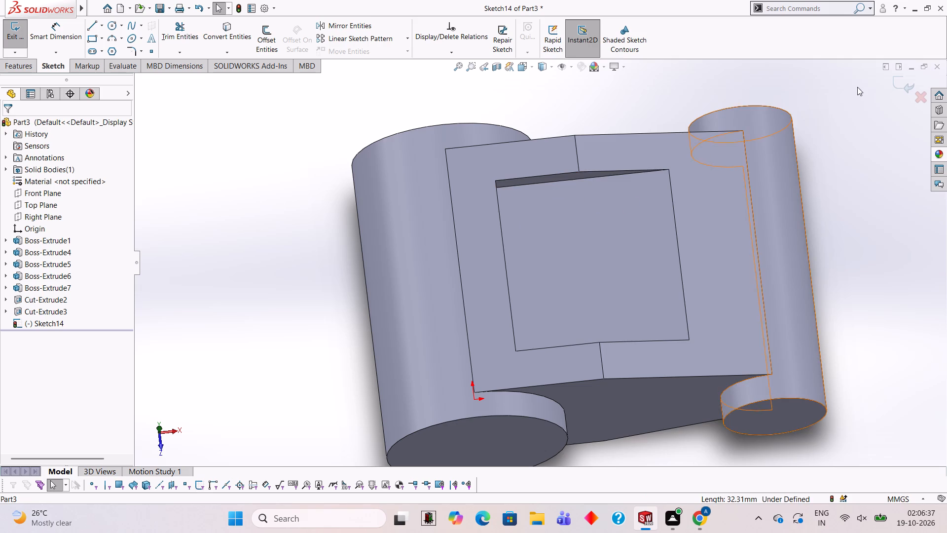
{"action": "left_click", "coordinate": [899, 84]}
Start a sketch on the pocket's inner side wall that tapers toward the 40 mm boss, viewed face-on.
{"action": "middle_click_drag", "start_coordinate": [704, 195], "coordinate": [675, 147]}
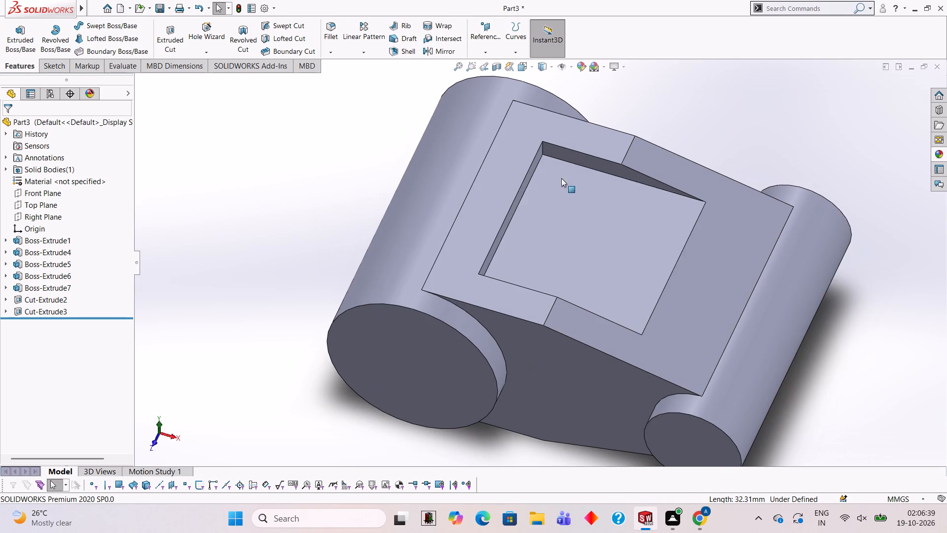
{"action": "left_click", "coordinate": [580, 163]}
{"action": "left_click", "coordinate": [624, 138]}
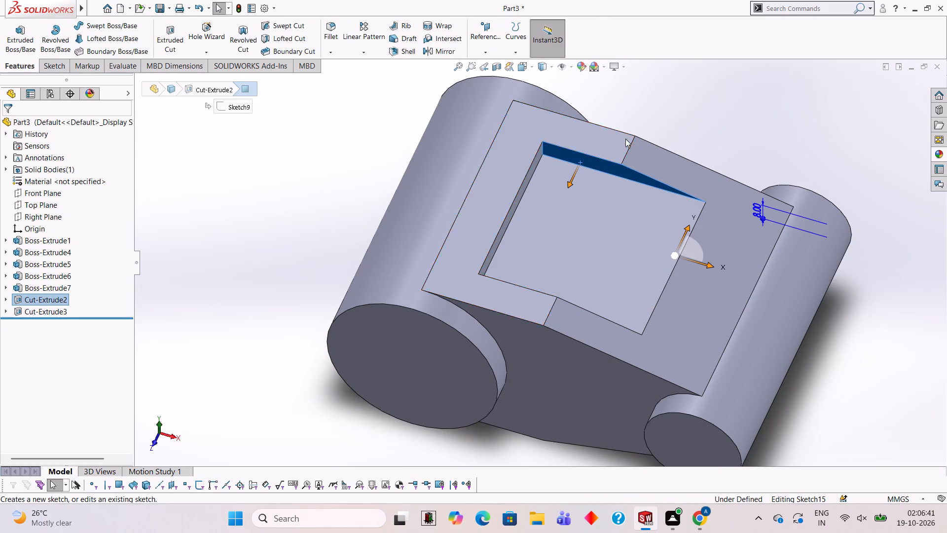
{"action": "key", "text": "ctrl+8"}
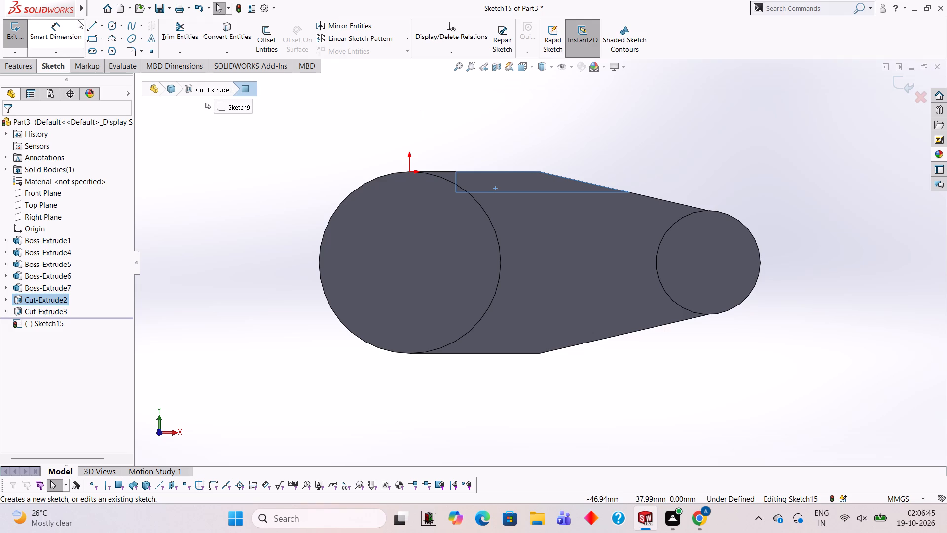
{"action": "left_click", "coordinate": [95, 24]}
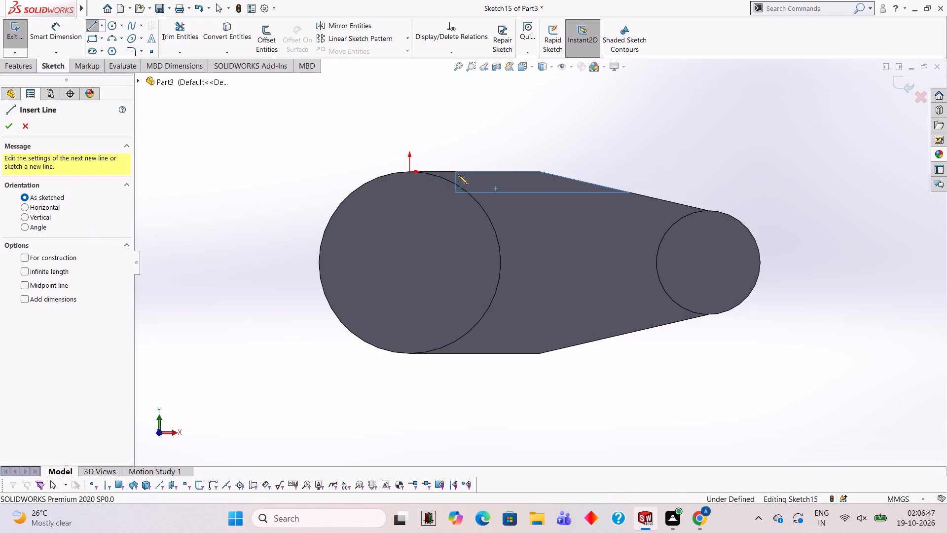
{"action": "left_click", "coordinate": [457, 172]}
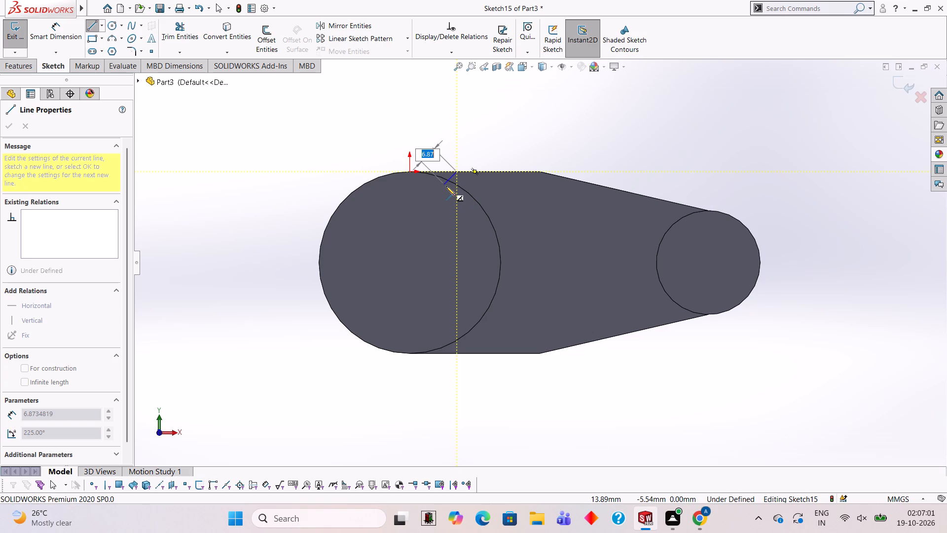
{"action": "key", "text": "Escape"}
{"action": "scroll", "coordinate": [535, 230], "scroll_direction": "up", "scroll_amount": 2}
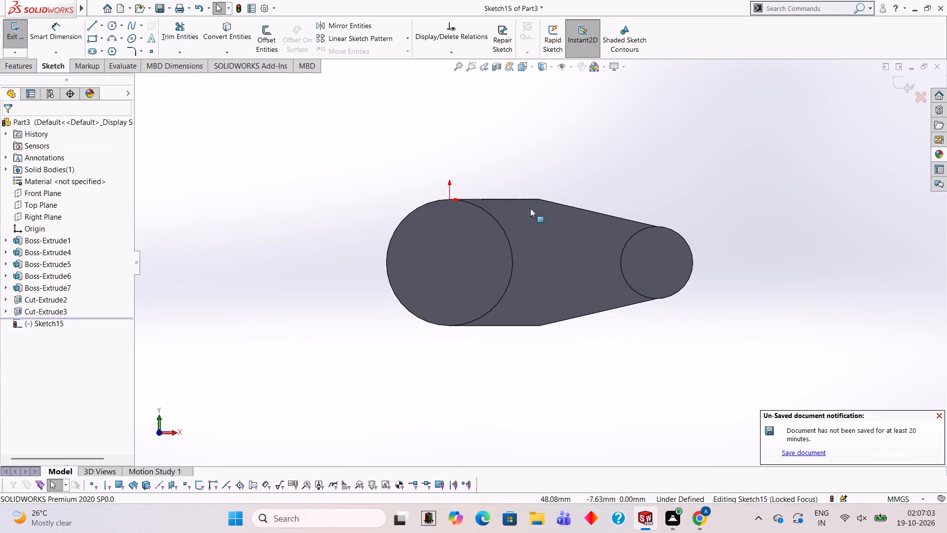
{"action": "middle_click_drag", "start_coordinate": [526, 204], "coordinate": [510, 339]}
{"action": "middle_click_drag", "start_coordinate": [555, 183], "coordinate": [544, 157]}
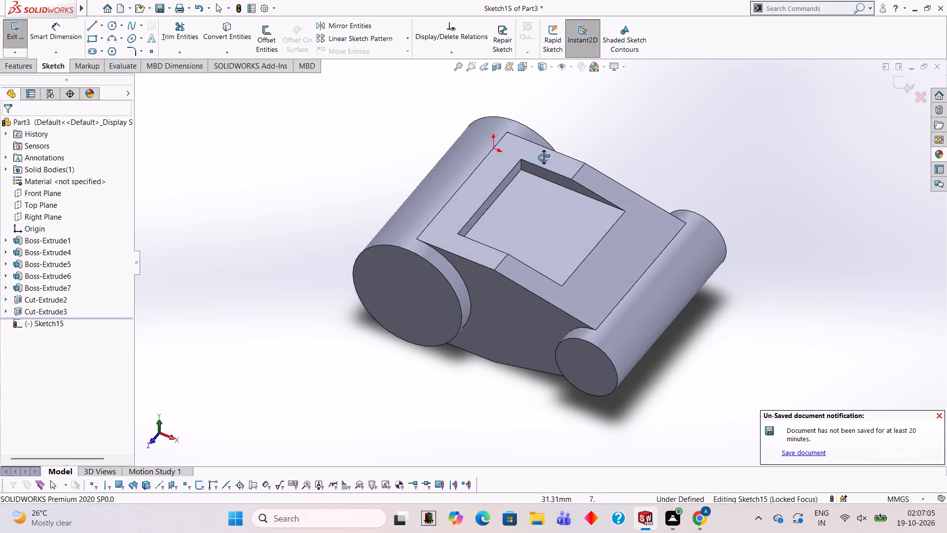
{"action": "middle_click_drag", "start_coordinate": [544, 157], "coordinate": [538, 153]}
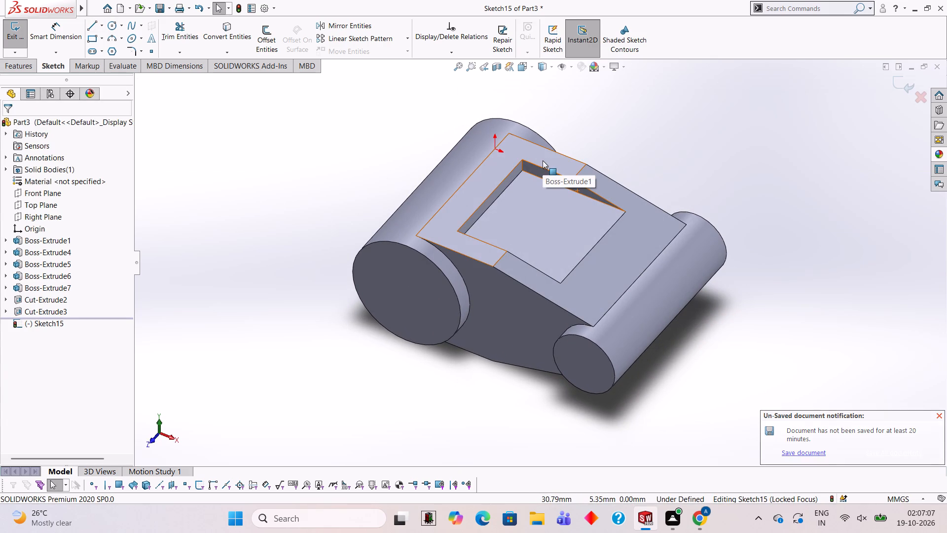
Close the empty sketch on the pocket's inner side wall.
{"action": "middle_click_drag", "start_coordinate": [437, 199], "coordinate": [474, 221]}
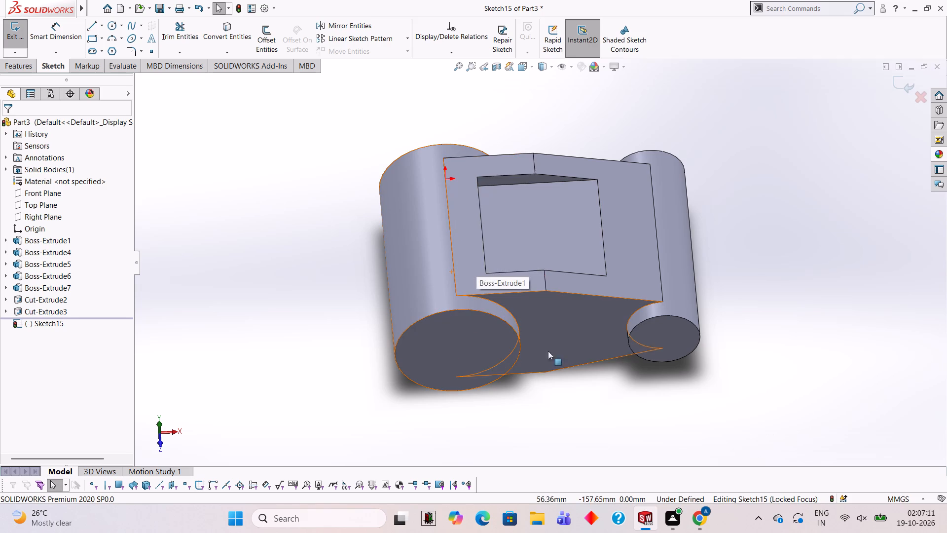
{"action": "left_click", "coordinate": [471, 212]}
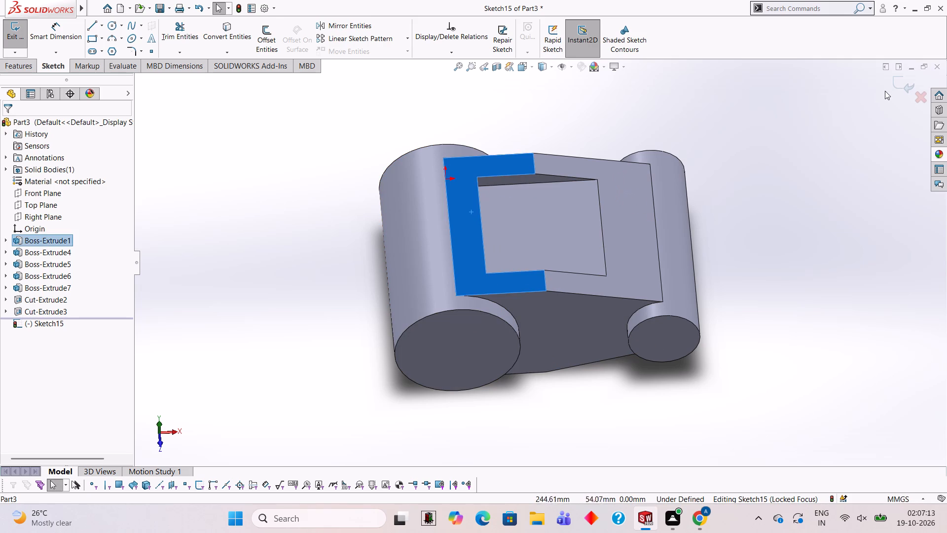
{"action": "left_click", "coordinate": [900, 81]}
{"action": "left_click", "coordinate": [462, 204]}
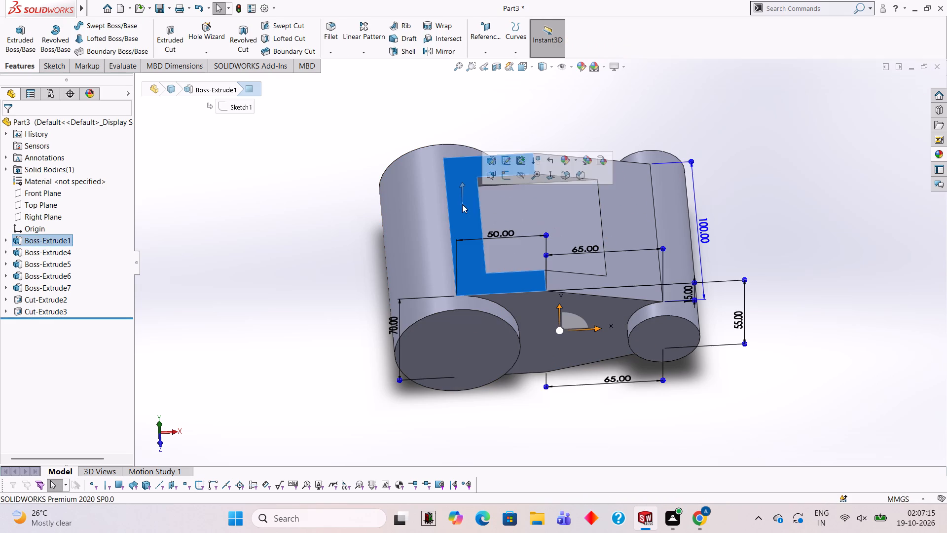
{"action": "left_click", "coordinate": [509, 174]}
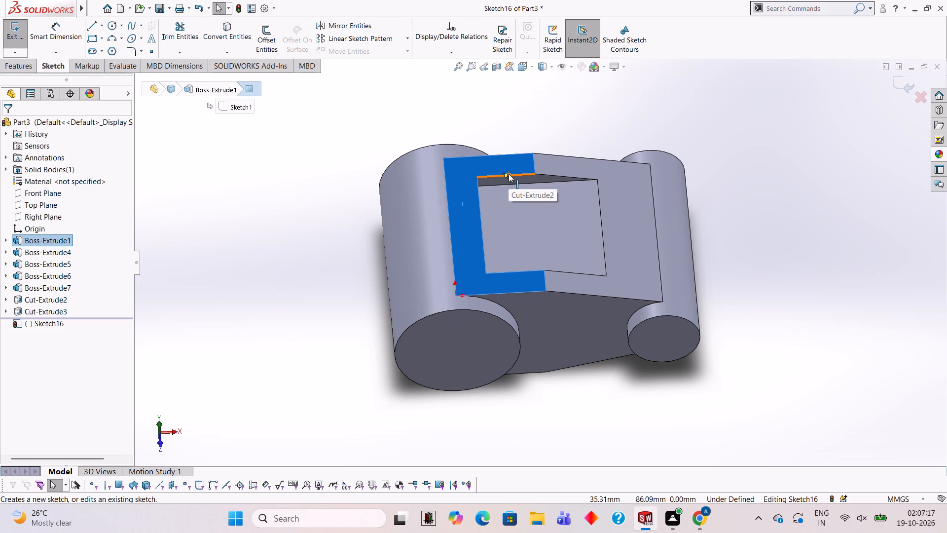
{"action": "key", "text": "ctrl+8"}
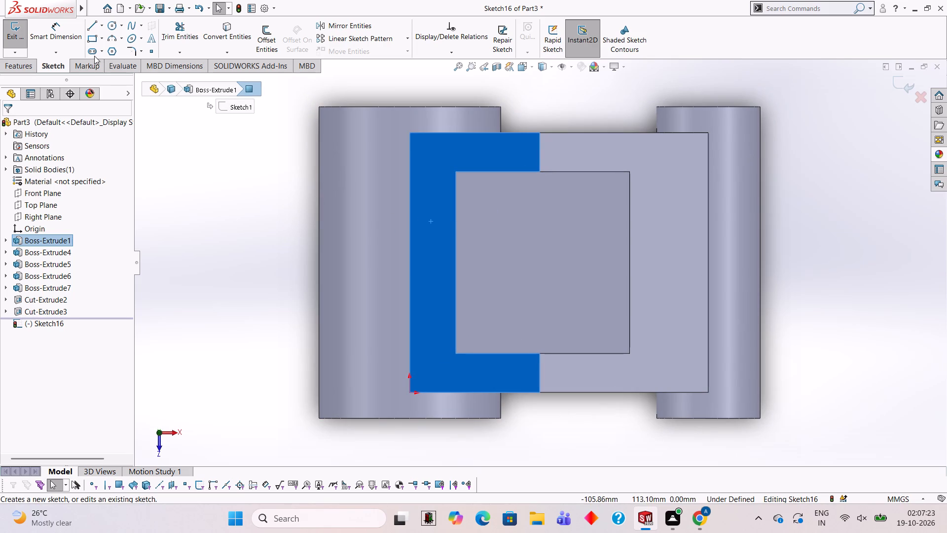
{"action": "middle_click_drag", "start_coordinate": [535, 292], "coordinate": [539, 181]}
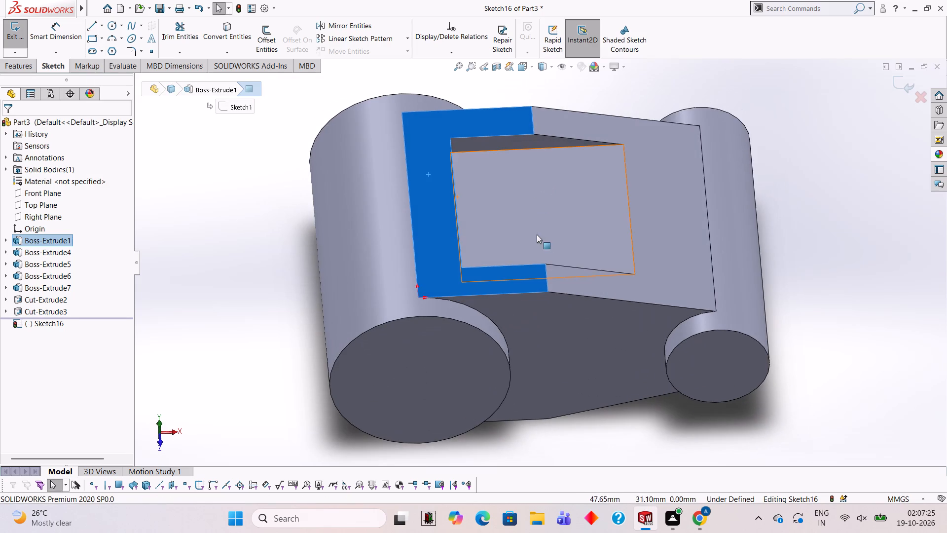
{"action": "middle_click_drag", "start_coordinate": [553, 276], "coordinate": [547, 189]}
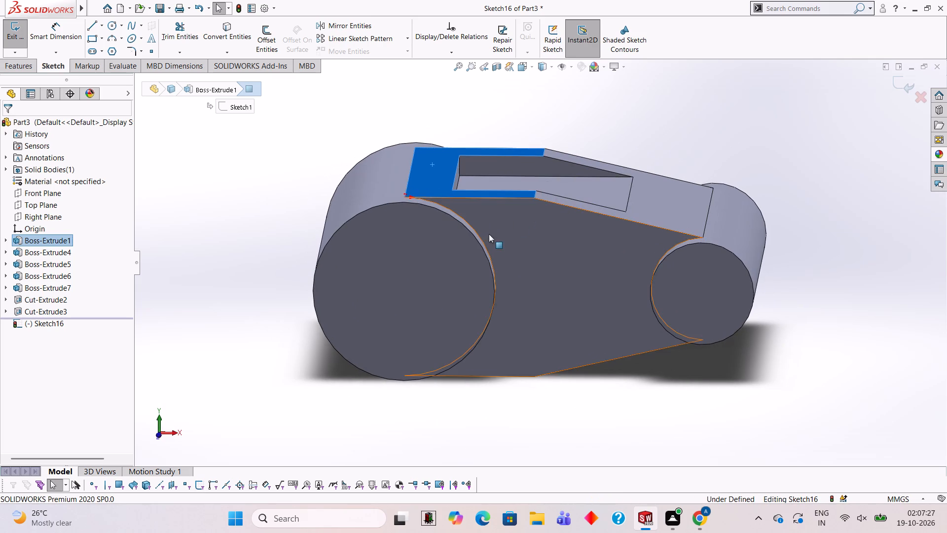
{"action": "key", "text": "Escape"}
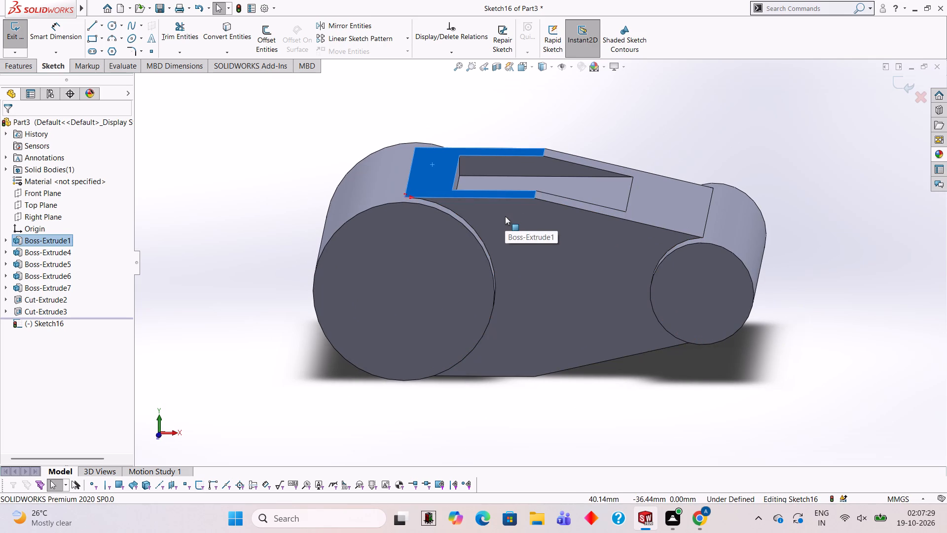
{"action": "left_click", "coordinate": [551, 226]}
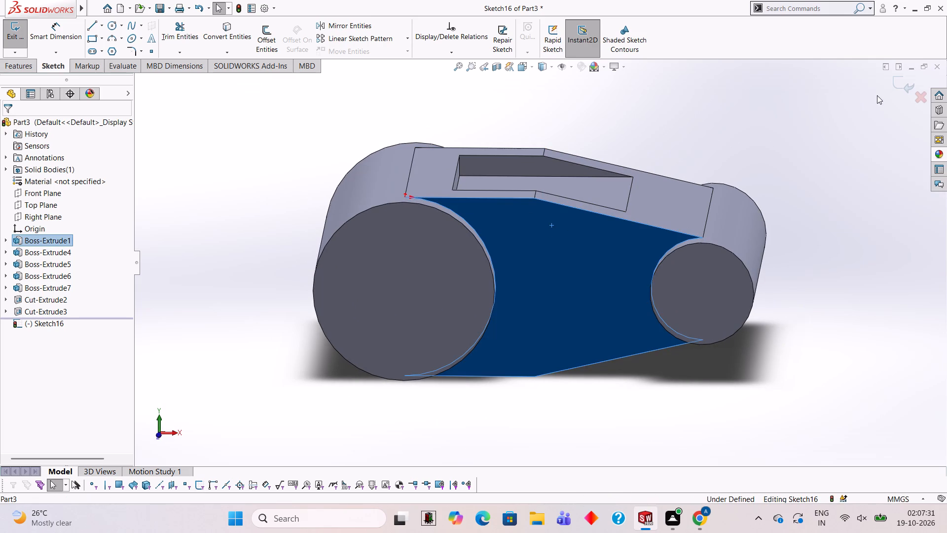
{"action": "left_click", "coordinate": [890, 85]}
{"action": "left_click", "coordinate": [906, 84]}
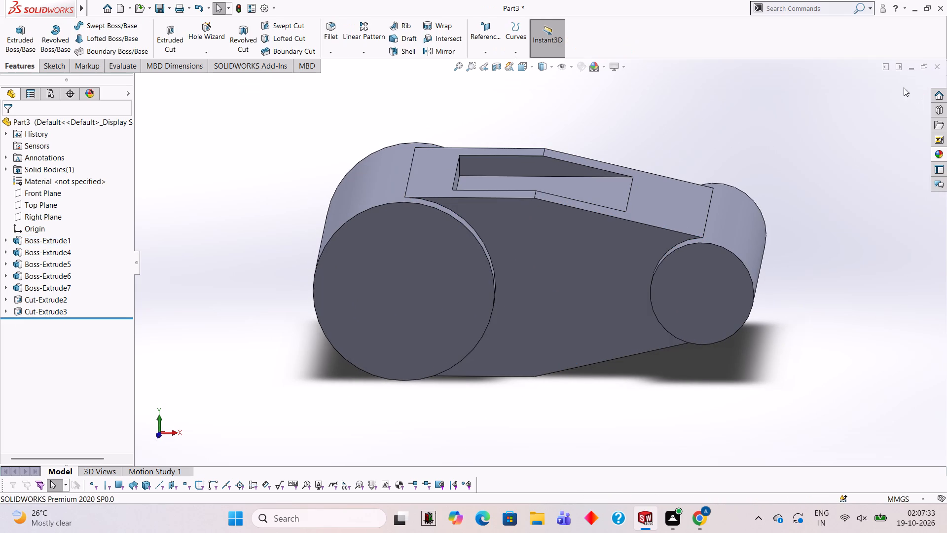
On the block's flat side face, sketch a 17.3 mm horizontal line from the 70 mm boss's top point and a vertical line about 7 mm down.
{"action": "left_click", "coordinate": [555, 275]}
{"action": "left_click", "coordinate": [598, 249]}
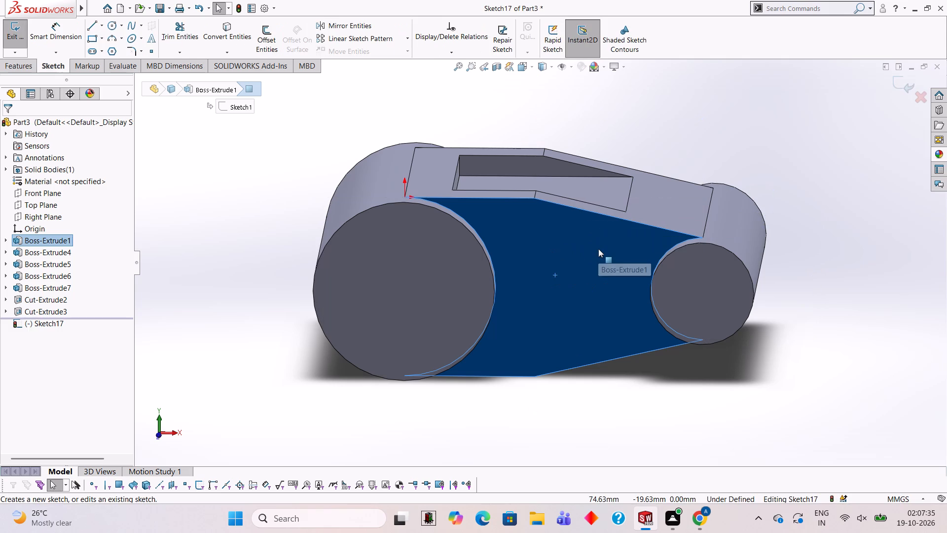
{"action": "key", "text": "ctrl+8"}
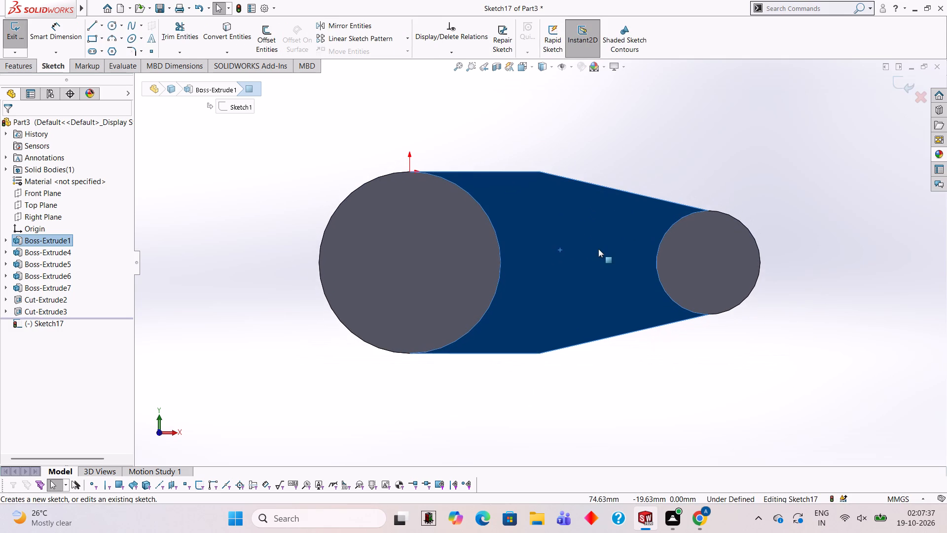
{"action": "left_click", "coordinate": [90, 30]}
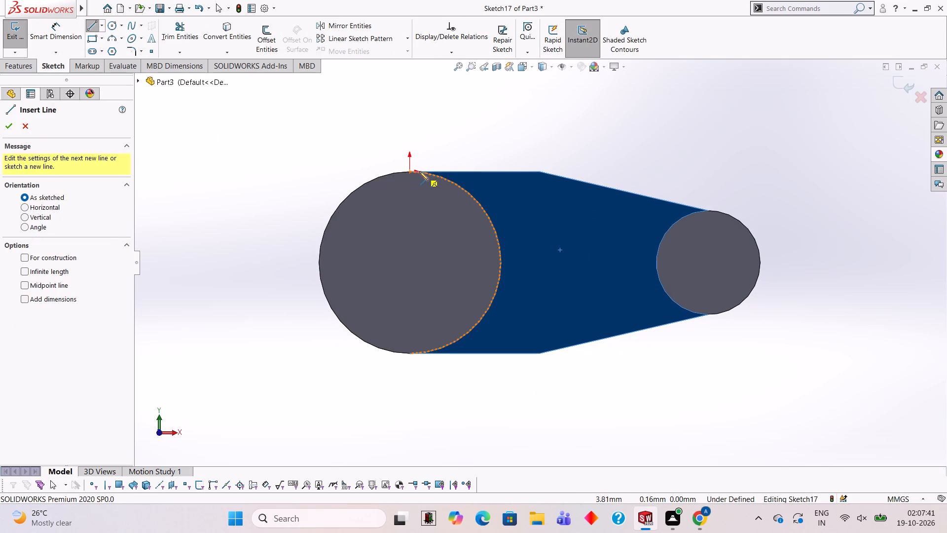
{"action": "scroll", "coordinate": [417, 170], "scroll_direction": "down", "scroll_amount": 6}
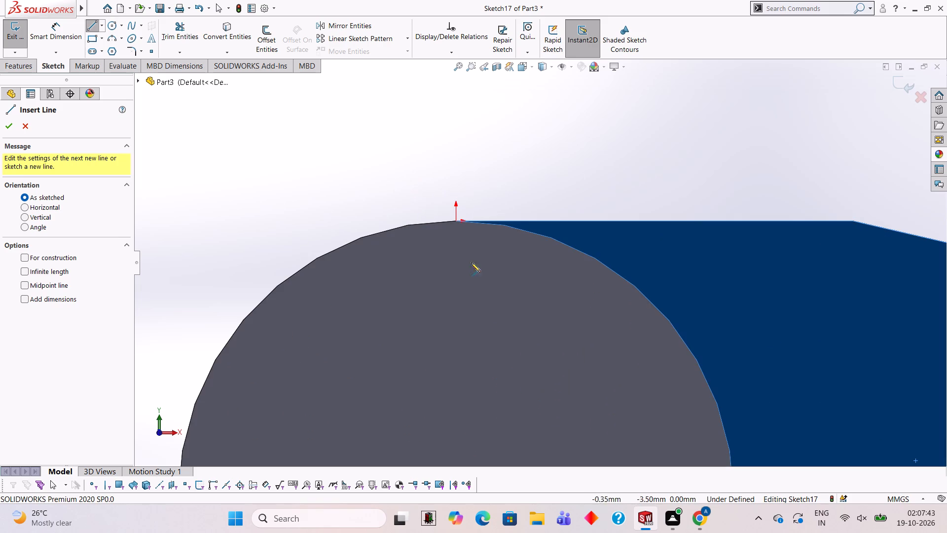
{"action": "left_click", "coordinate": [456, 221]}
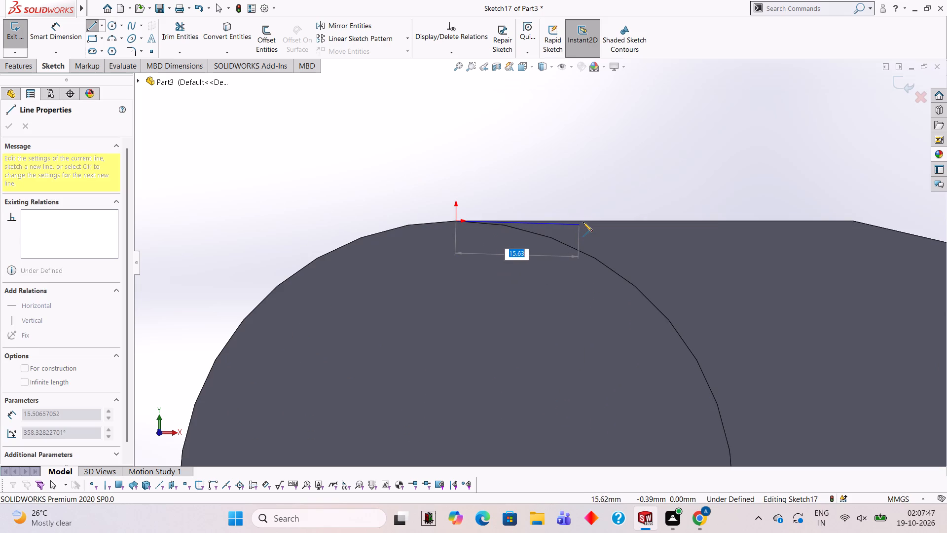
{"action": "type", "text": "17.3"}
{"action": "key", "text": "Return"}
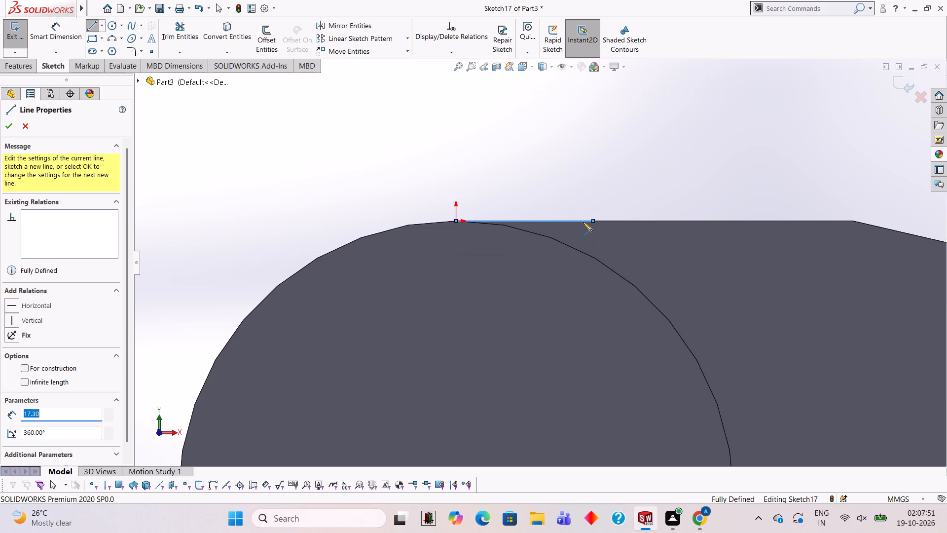
{"action": "left_click", "coordinate": [593, 276]}
{"action": "key", "text": "Escape"}
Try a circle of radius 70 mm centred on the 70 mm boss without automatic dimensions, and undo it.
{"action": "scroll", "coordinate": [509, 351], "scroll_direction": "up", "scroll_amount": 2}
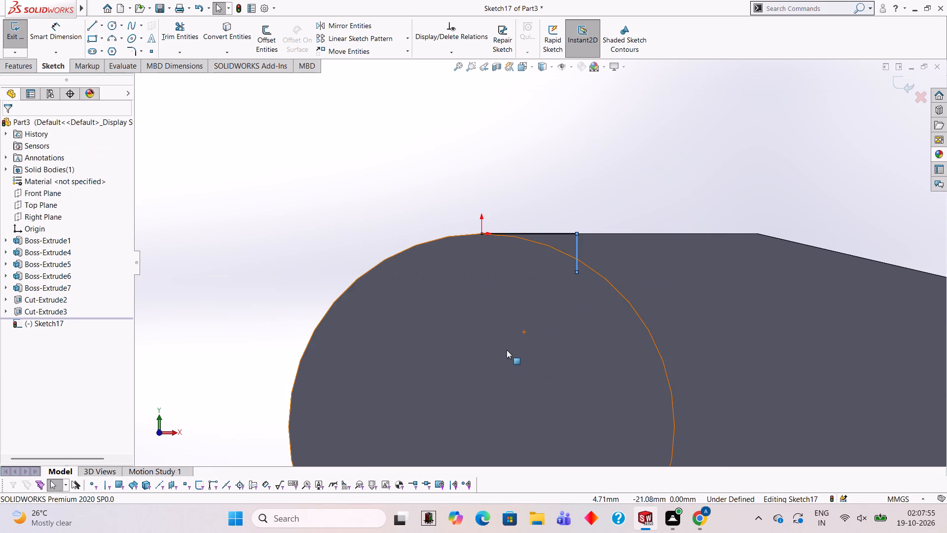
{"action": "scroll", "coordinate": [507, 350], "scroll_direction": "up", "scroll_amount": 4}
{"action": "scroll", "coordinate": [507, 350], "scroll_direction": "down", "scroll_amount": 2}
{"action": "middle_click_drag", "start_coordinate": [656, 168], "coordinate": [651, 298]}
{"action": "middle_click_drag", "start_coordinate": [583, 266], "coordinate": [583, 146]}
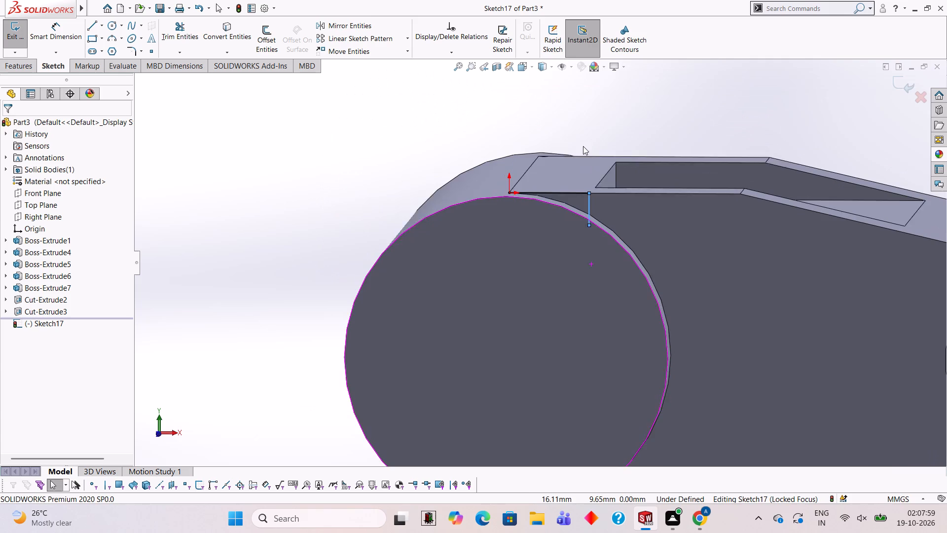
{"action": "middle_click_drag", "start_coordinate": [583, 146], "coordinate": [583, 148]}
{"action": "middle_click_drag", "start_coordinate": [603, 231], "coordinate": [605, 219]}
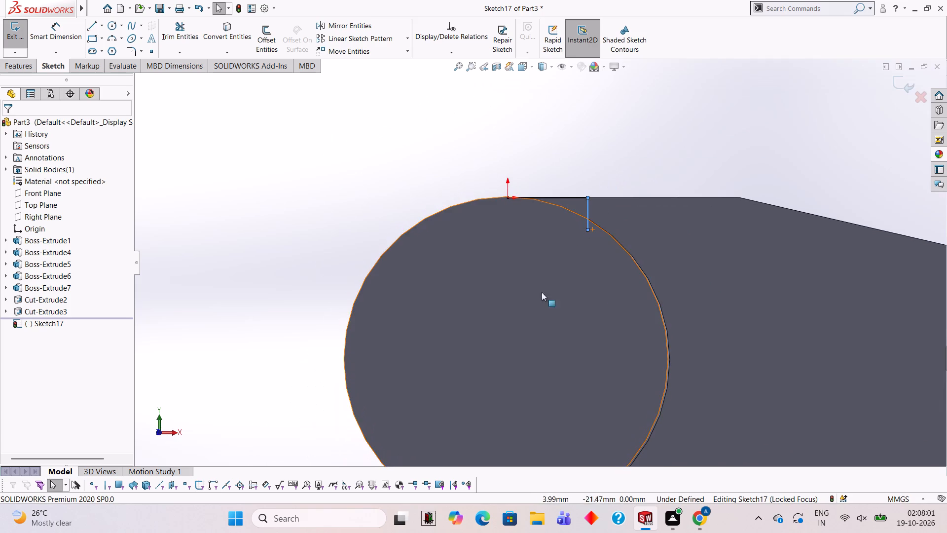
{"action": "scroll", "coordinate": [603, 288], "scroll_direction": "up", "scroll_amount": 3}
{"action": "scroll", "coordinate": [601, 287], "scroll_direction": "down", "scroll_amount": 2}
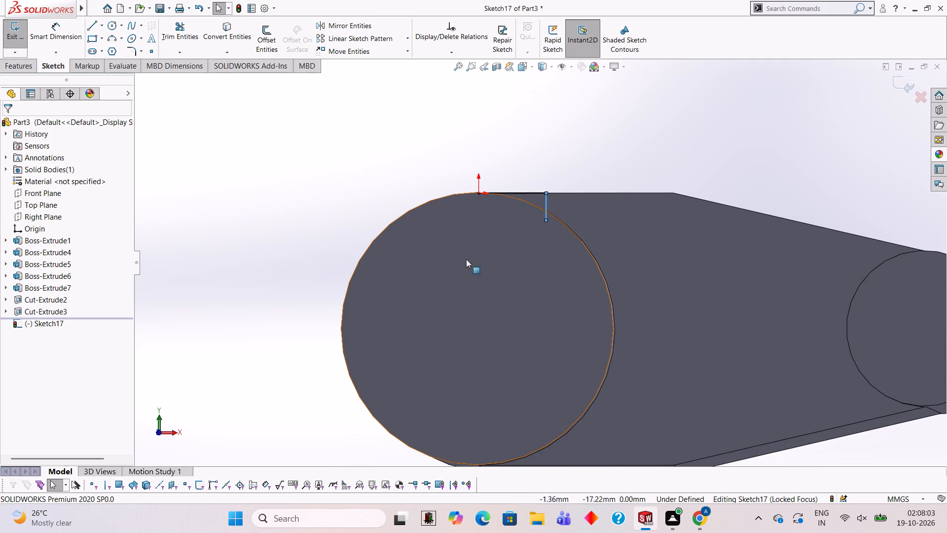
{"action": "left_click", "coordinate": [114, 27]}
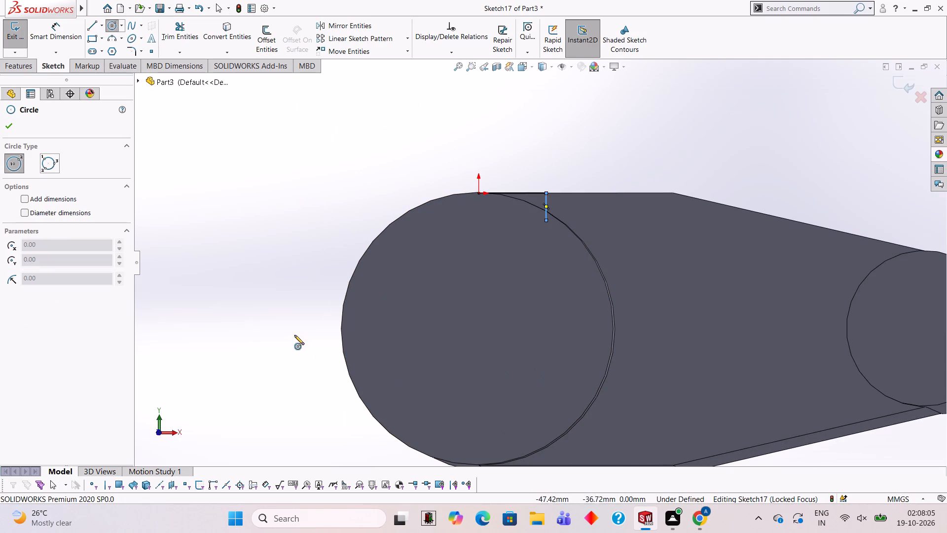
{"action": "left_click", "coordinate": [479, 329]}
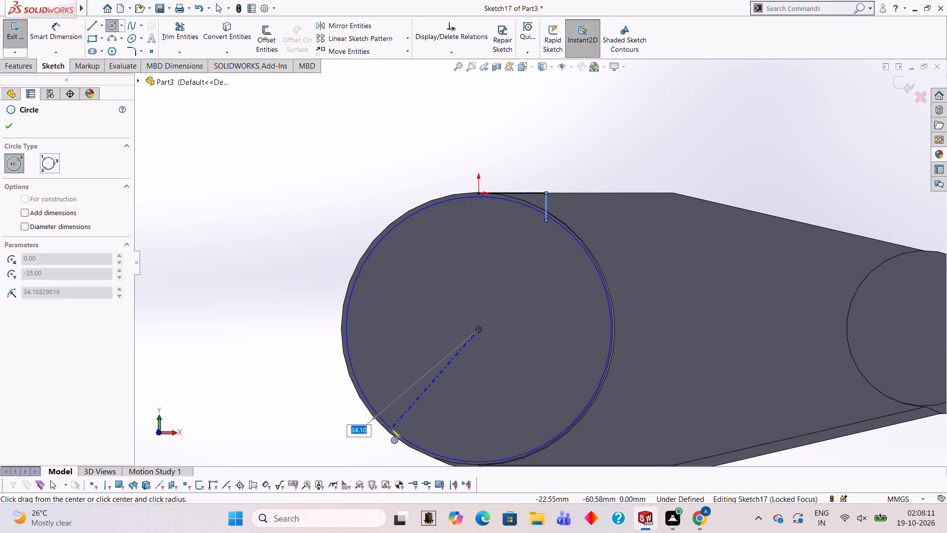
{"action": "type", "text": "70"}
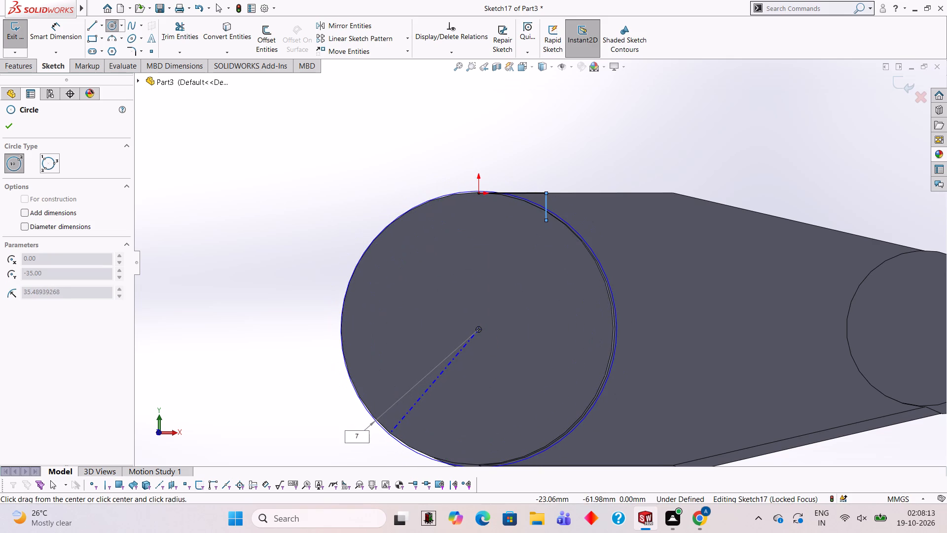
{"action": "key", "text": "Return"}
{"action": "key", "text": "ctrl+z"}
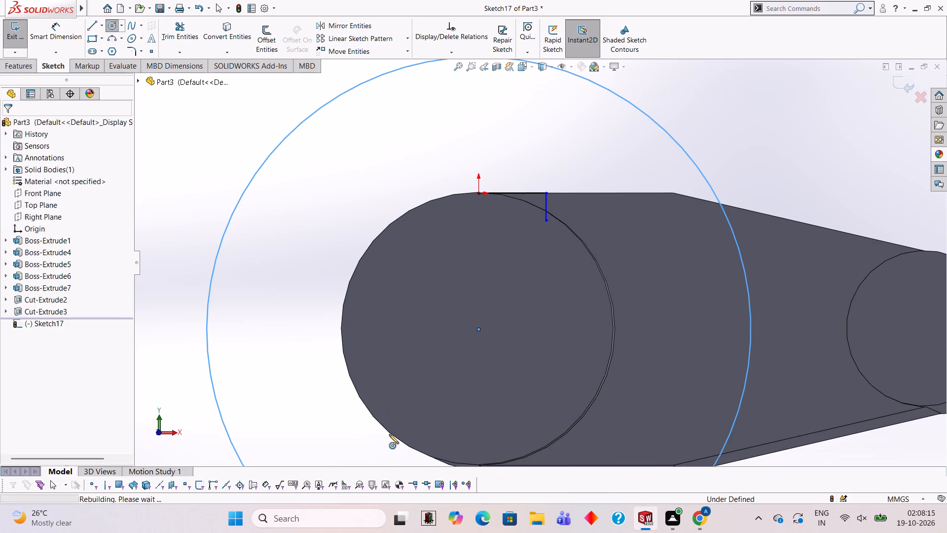
Draw a 70 mm diameter circle centred on the 70 mm boss, with automatic dimensions and diameter dimensions turned on.
{"action": "left_click", "coordinate": [116, 30]}
{"action": "left_click", "coordinate": [52, 203]}
{"action": "left_click", "coordinate": [55, 213]}
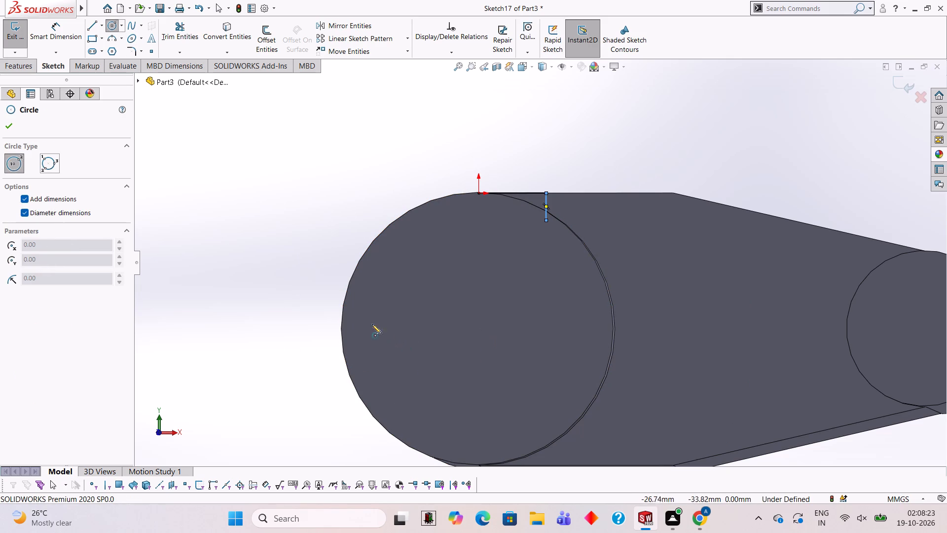
{"action": "left_click", "coordinate": [478, 329]}
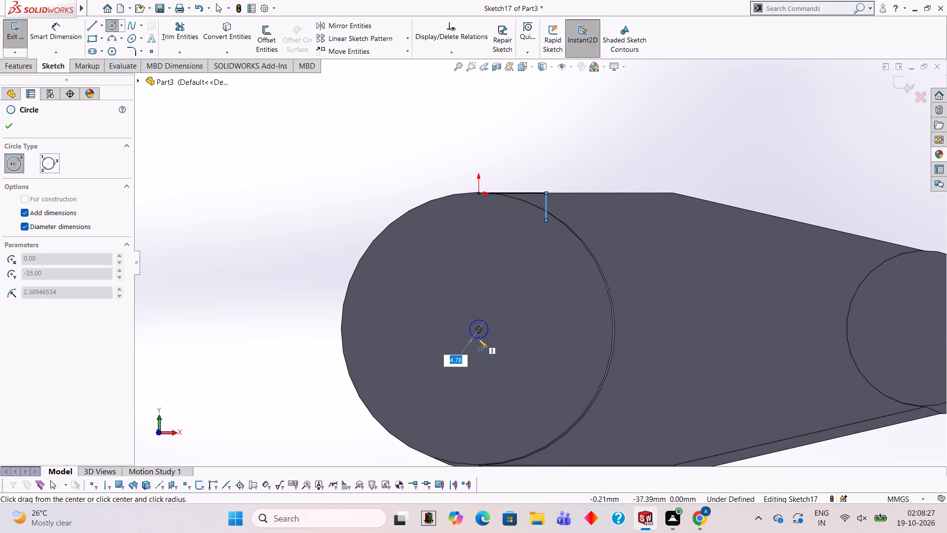
{"action": "type", "text": "70"}
{"action": "key", "text": "Return"}
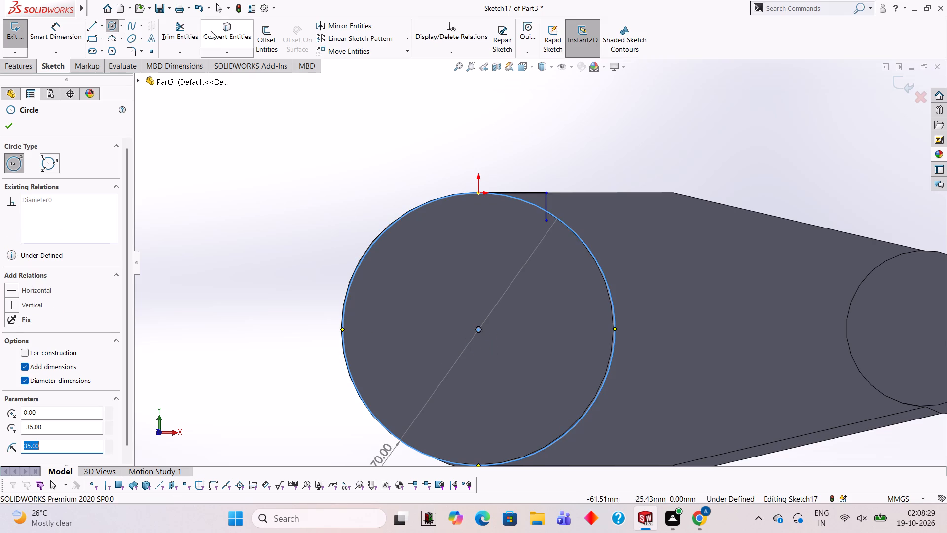
Trim the circle and vertical line to a closed corner profile between the boss's arc and the block's top edge.
{"action": "left_click", "coordinate": [193, 22]}
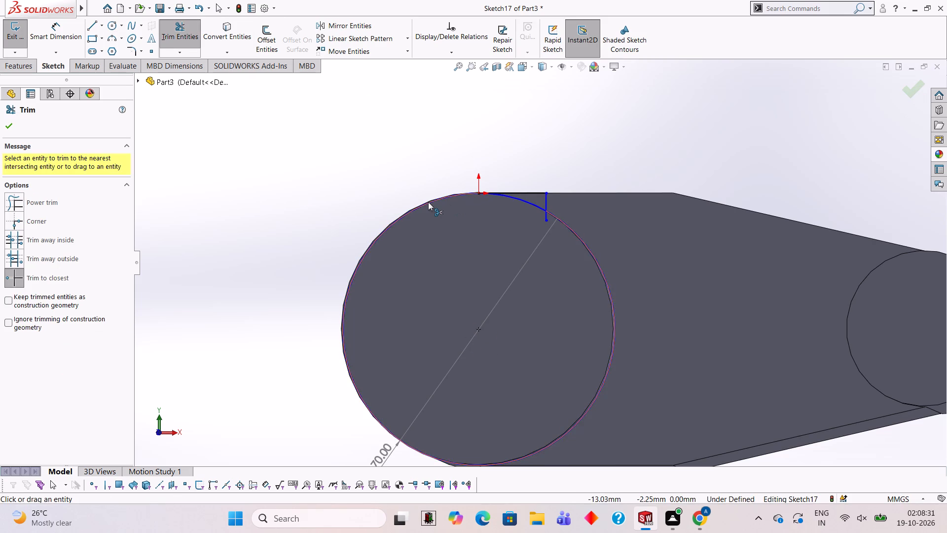
{"action": "left_click", "coordinate": [428, 202]}
{"action": "left_click", "coordinate": [547, 216]}
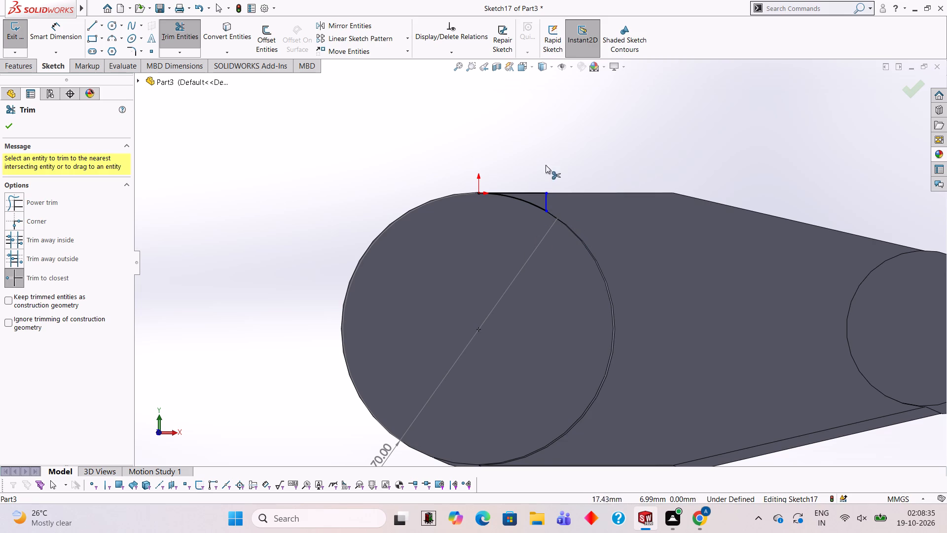
Cut-extrude the corner profile with a blind depth of 100 mm across the block's width.
{"action": "middle_click_drag", "start_coordinate": [425, 170], "coordinate": [410, 217]}
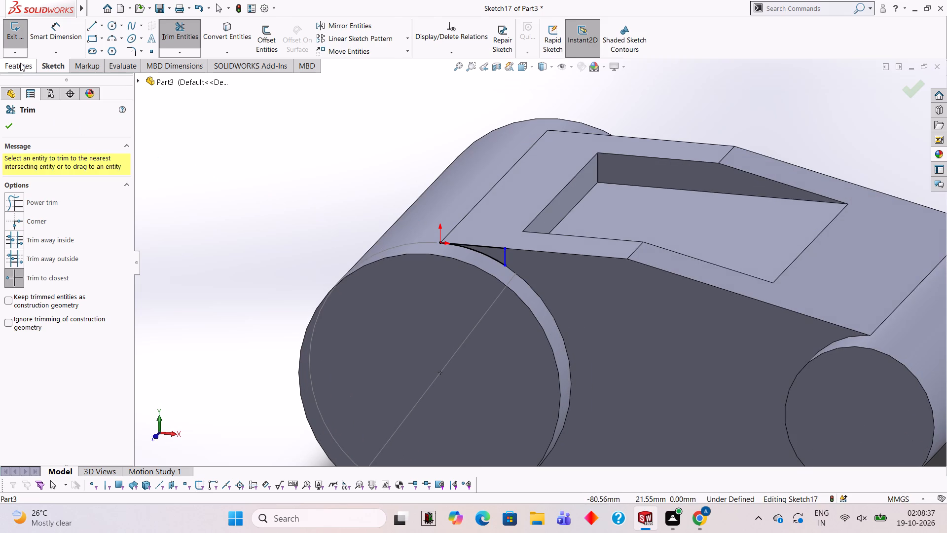
{"action": "left_click", "coordinate": [20, 63]}
{"action": "left_click", "coordinate": [176, 40]}
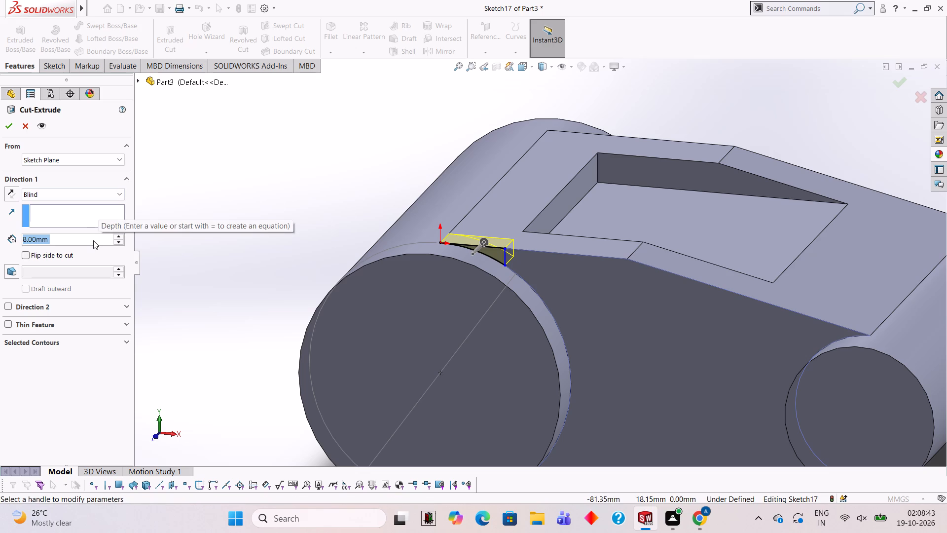
{"action": "type", "text": "100"}
{"action": "key", "text": "Return"}
{"action": "scroll", "coordinate": [373, 261], "scroll_direction": "up", "scroll_amount": 2}
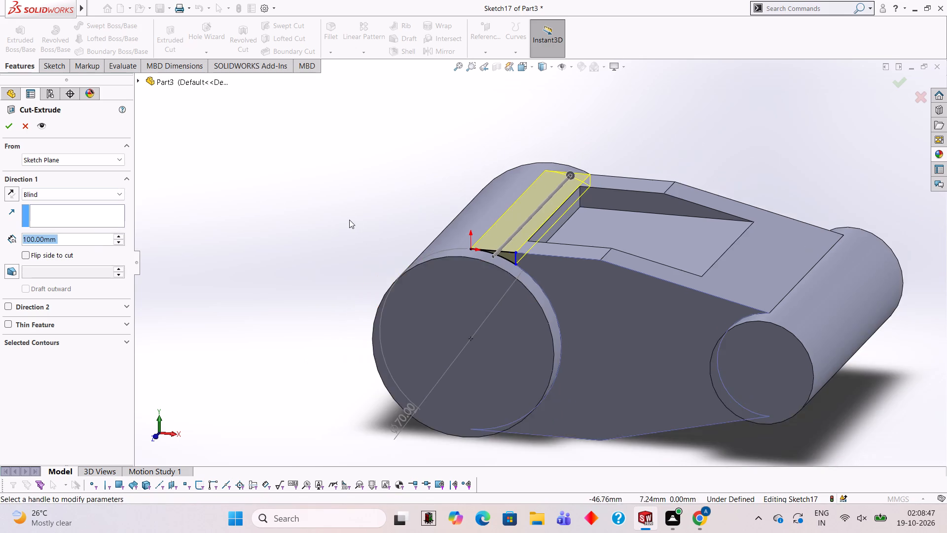
{"action": "middle_click_drag", "start_coordinate": [349, 220], "coordinate": [342, 339]}
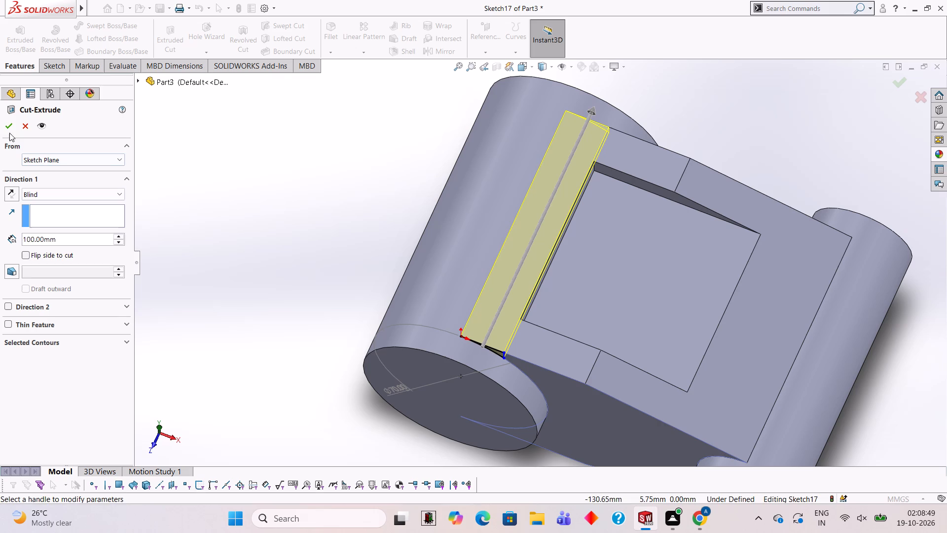
{"action": "left_click", "coordinate": [10, 122]}
{"action": "left_click", "coordinate": [331, 198]}
Examine the narrow strip between the new cut's edge and the pocket's edge near the pocket corner.
{"action": "middle_click_drag", "start_coordinate": [401, 275], "coordinate": [410, 228]}
{"action": "middle_click_drag", "start_coordinate": [491, 227], "coordinate": [393, 172]}
{"action": "scroll", "coordinate": [453, 250], "scroll_direction": "down", "scroll_amount": 19}
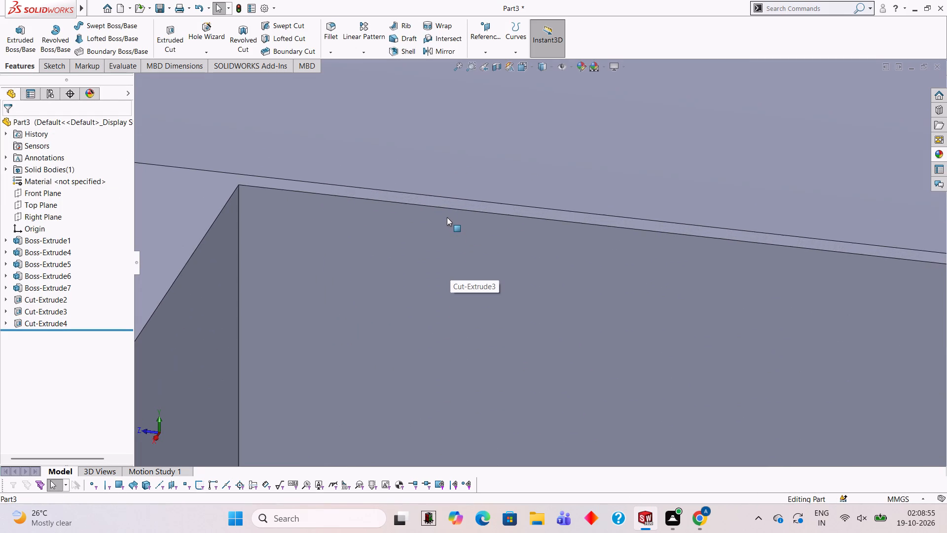
{"action": "scroll", "coordinate": [447, 217], "scroll_direction": "up", "scroll_amount": 9}
{"action": "scroll", "coordinate": [456, 232], "scroll_direction": "down", "scroll_amount": 6}
{"action": "scroll", "coordinate": [587, 295], "scroll_direction": "down", "scroll_amount": 4}
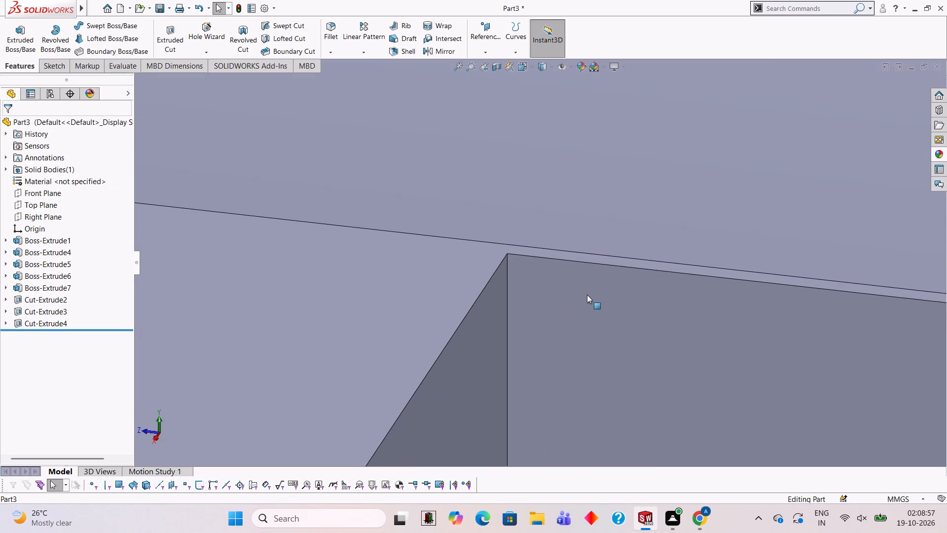
Undo the 100 mm cut-extrude of the corner profile beside the large boss.
{"action": "scroll", "coordinate": [587, 295], "scroll_direction": "up", "scroll_amount": 4}
{"action": "scroll", "coordinate": [587, 295], "scroll_direction": "down", "scroll_amount": 5}
{"action": "scroll", "coordinate": [587, 300], "scroll_direction": "up", "scroll_amount": 17}
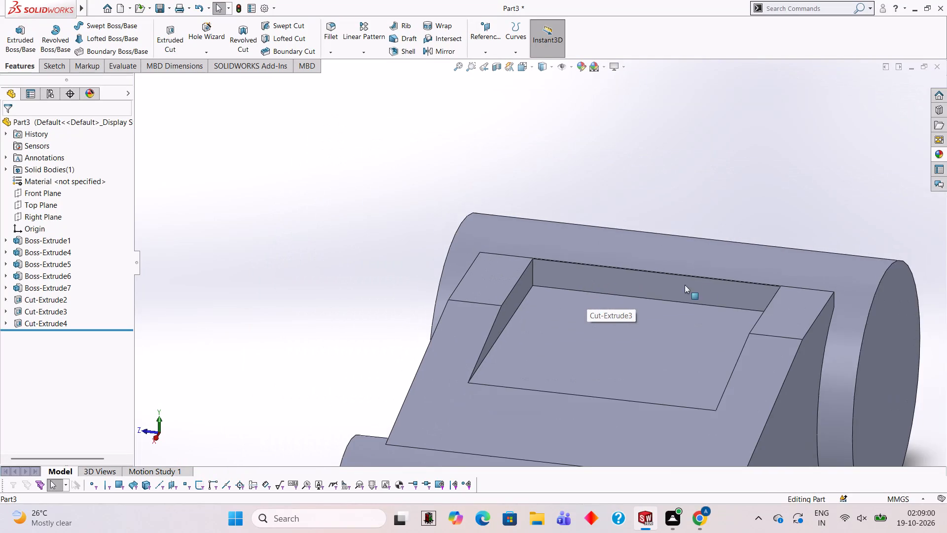
{"action": "middle_click_drag", "start_coordinate": [466, 220], "coordinate": [576, 172]}
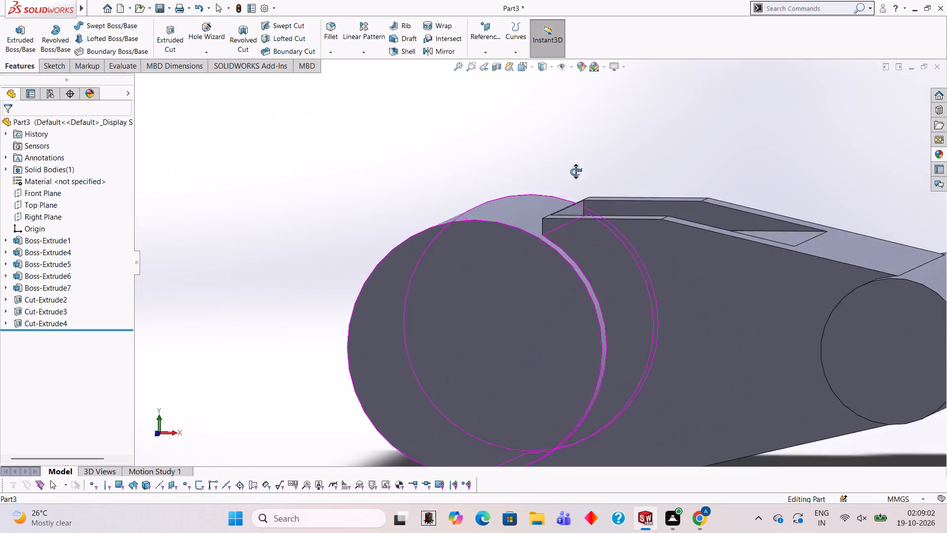
{"action": "middle_click_drag", "start_coordinate": [576, 172], "coordinate": [580, 163]}
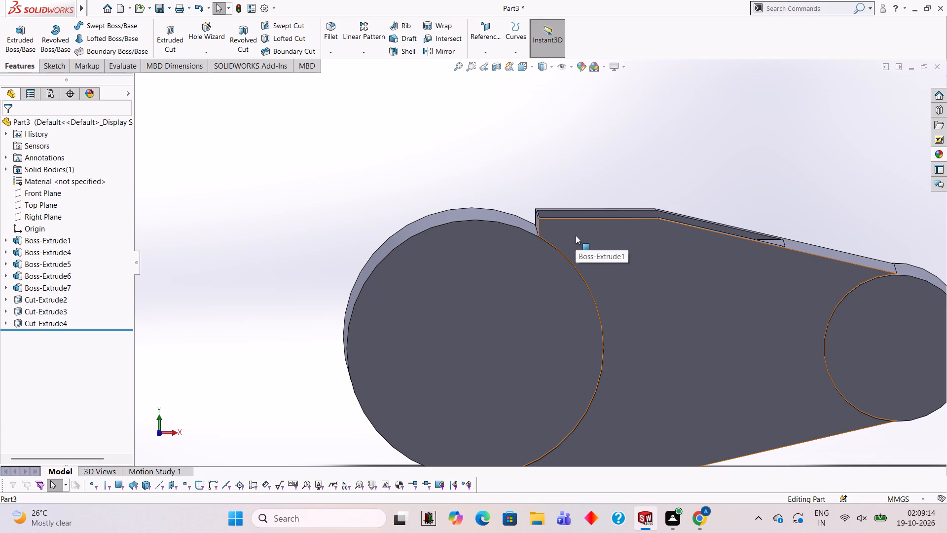
{"action": "key", "text": "ctrl+z"}
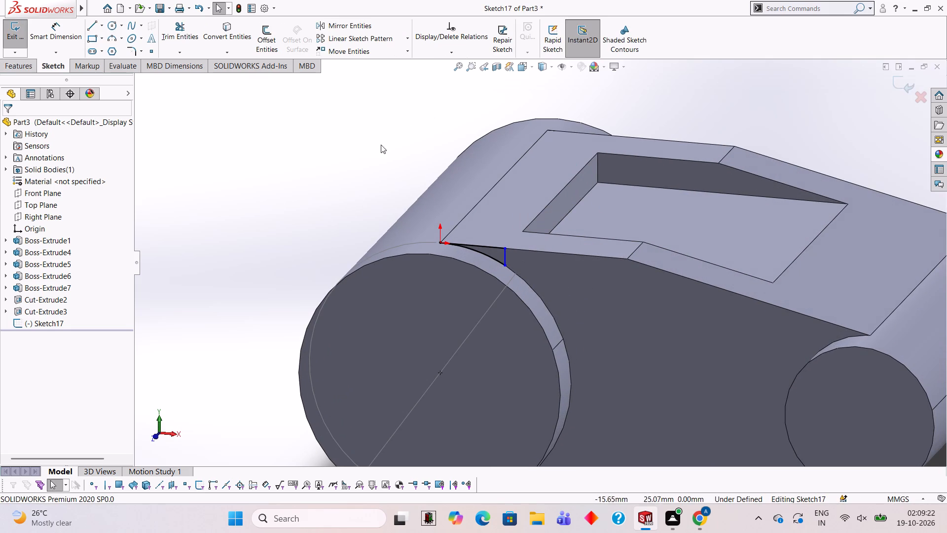
Start a blind cut-extrude of the corner profile with a depth of 50 mm.
{"action": "left_click", "coordinate": [16, 71]}
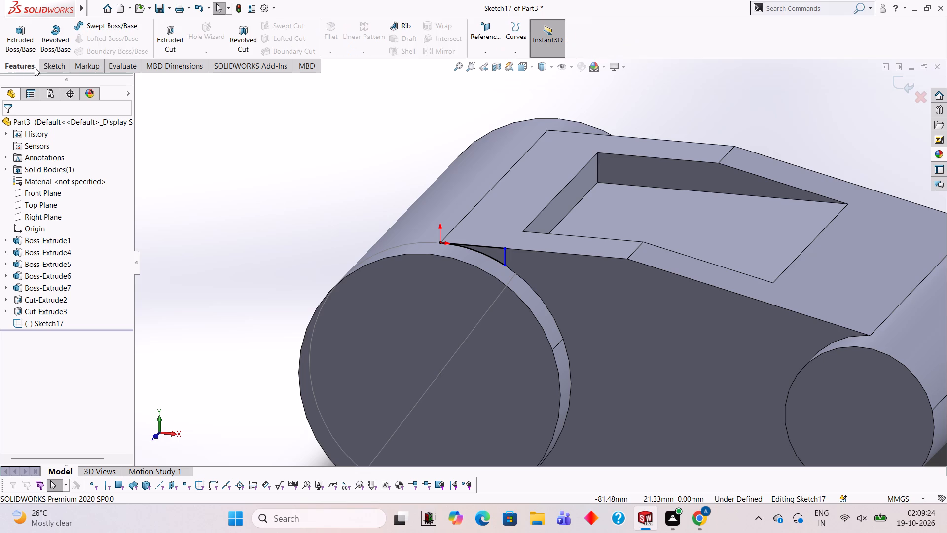
{"action": "left_click", "coordinate": [158, 46]}
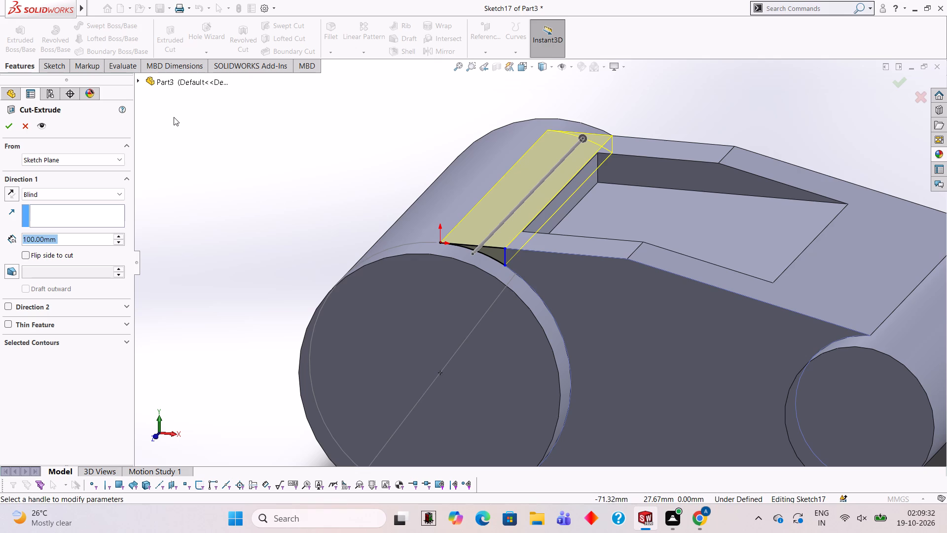
{"action": "type", "text": "50"}
{"action": "key", "text": "Return"}
{"action": "middle_click_drag", "start_coordinate": [301, 142], "coordinate": [312, 252]}
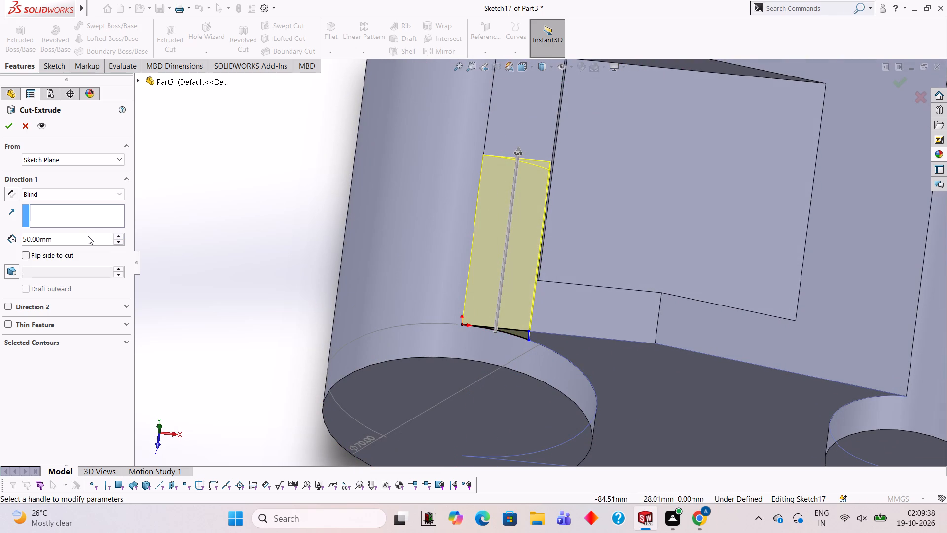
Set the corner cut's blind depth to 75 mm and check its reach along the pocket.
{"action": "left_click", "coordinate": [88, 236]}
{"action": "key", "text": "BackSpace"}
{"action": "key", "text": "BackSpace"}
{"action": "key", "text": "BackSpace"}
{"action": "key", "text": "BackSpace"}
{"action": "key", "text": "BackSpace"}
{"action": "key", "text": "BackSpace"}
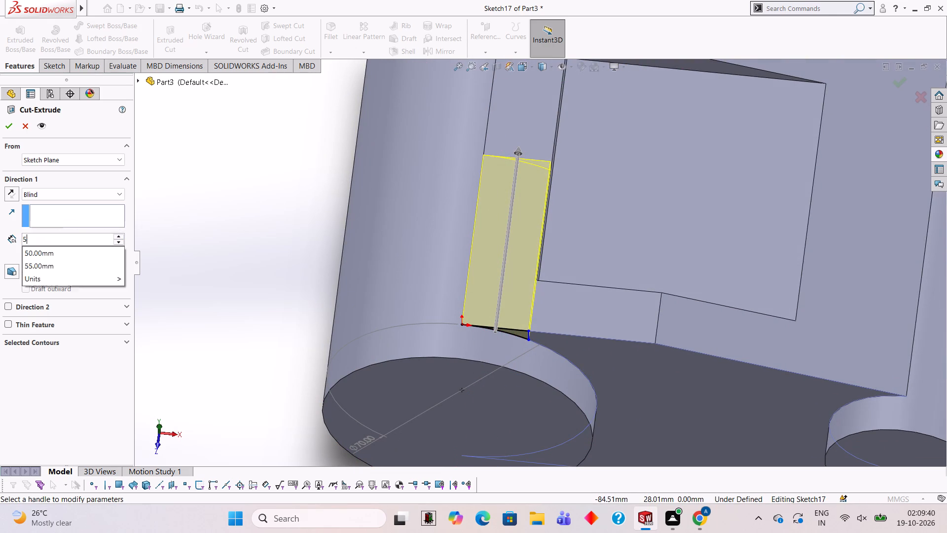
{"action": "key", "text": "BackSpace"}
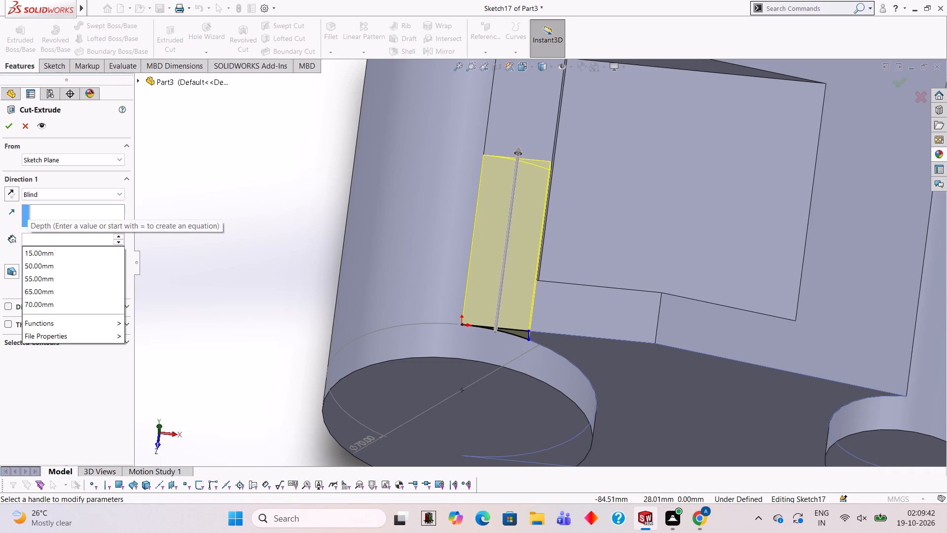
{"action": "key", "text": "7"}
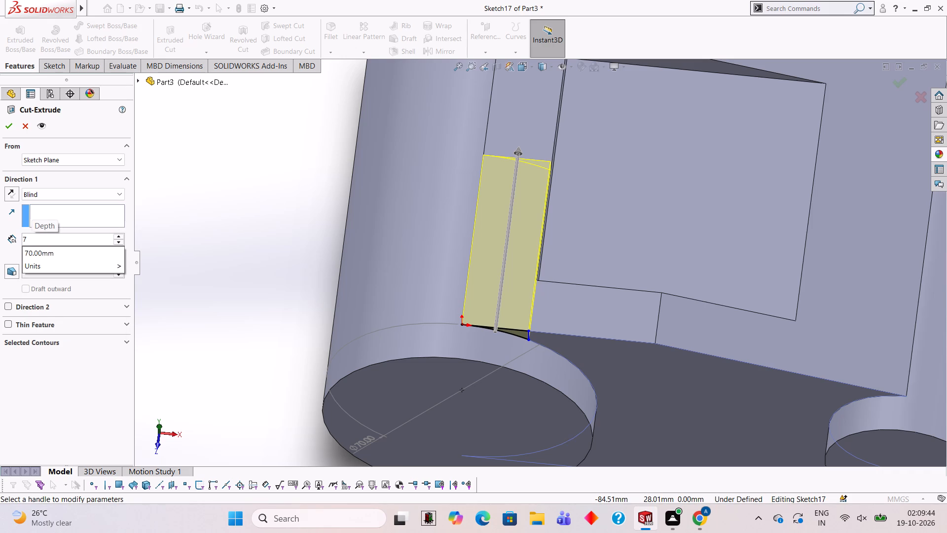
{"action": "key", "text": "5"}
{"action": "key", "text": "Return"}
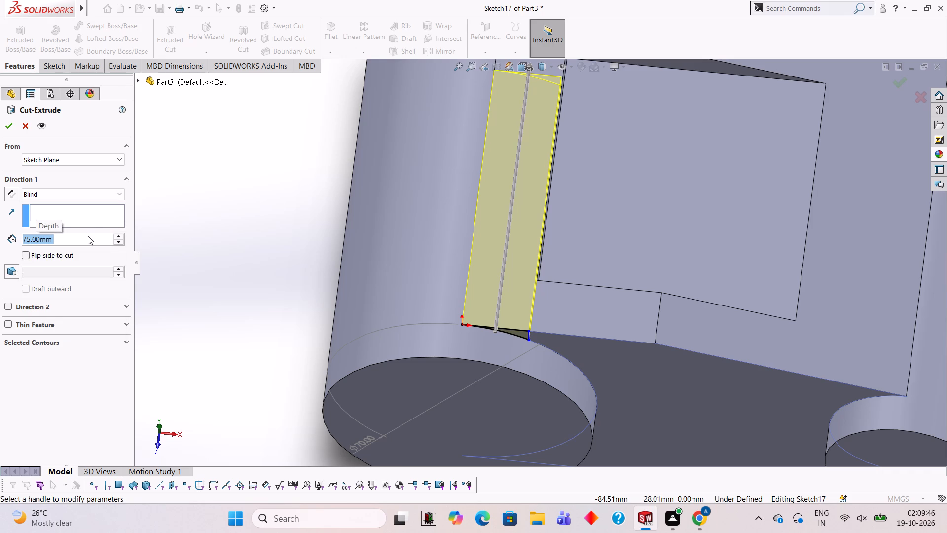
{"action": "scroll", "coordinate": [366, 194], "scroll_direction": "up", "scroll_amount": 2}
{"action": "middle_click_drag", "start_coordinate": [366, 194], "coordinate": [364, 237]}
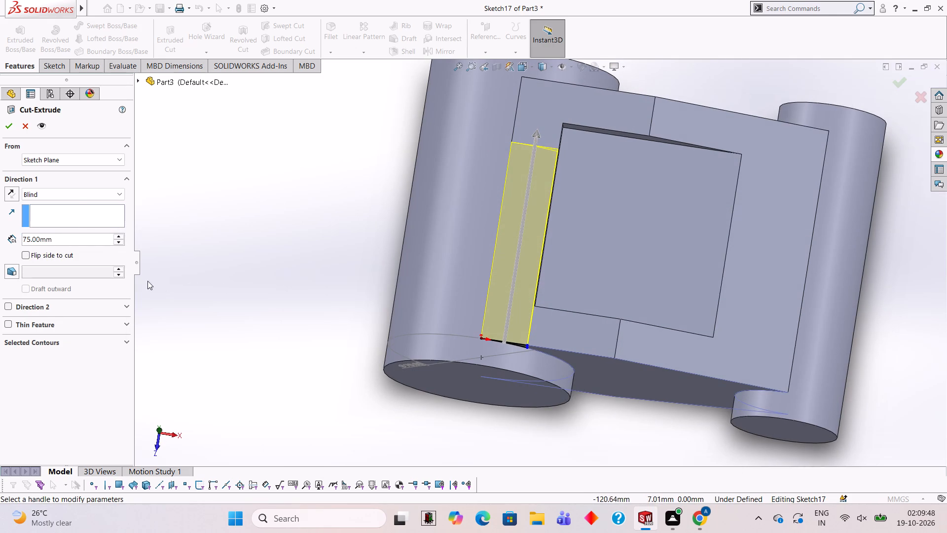
Try a depth of 80 mm for the corner cut, then complete the cut at 85 mm.
{"action": "left_click", "coordinate": [88, 240]}
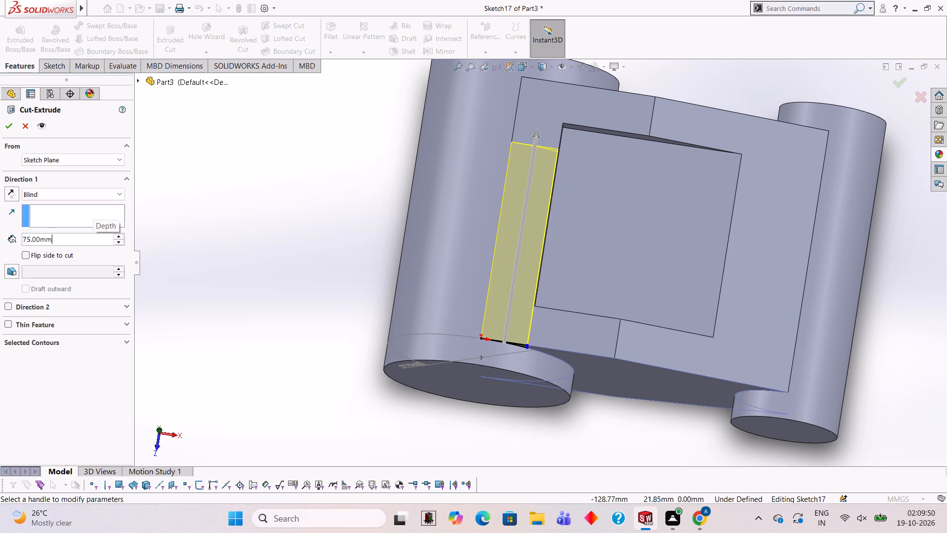
{"action": "key", "text": "BackSpace"}
{"action": "key", "text": "BackSpace"}
{"action": "key", "text": "BackSpace"}
{"action": "key", "text": "BackSpace"}
{"action": "key", "text": "BackSpace"}
{"action": "key", "text": "BackSpace"}
{"action": "key", "text": "BackSpace"}
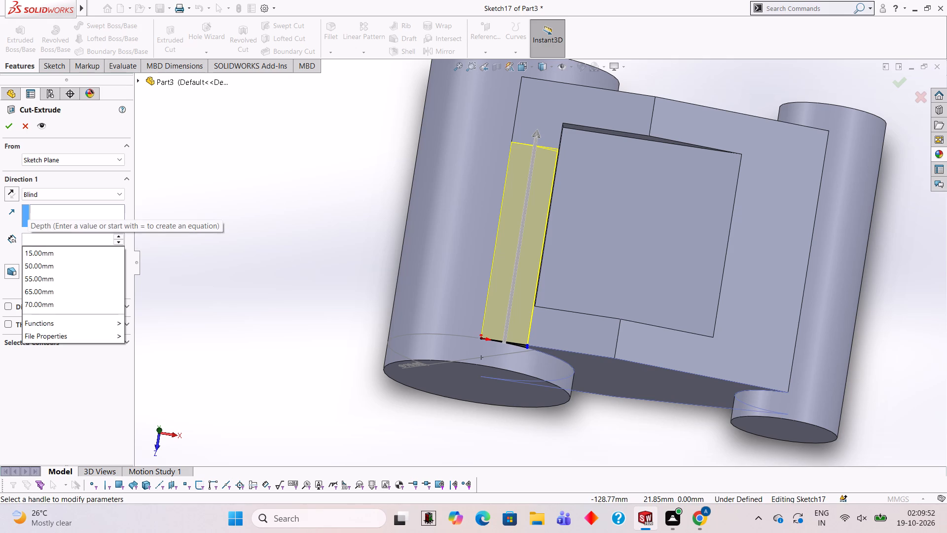
{"action": "type", "text": "80"}
{"action": "key", "text": "Return"}
{"action": "type", "text": "85"}
{"action": "key", "text": "Return"}
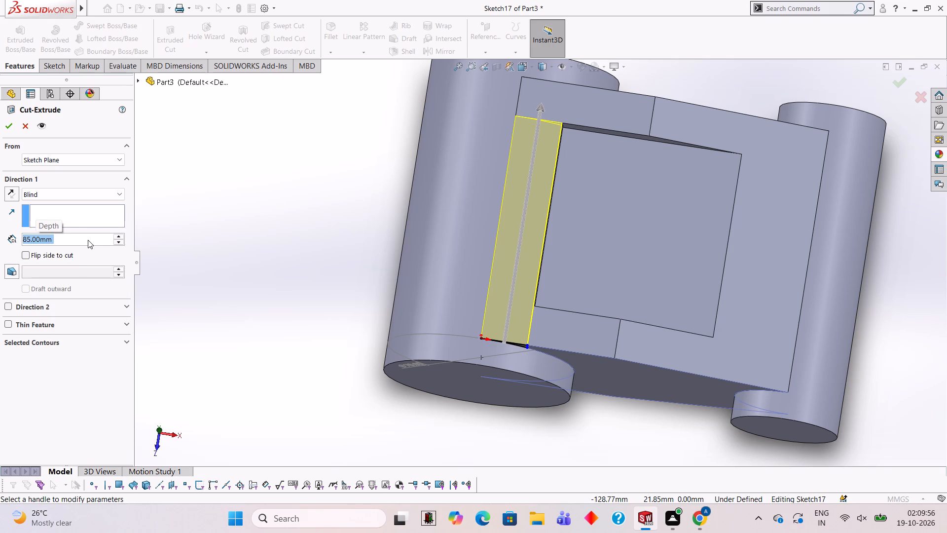
{"action": "scroll", "coordinate": [297, 249], "scroll_direction": "up", "scroll_amount": 2}
{"action": "middle_click_drag", "start_coordinate": [319, 255], "coordinate": [295, 307]}
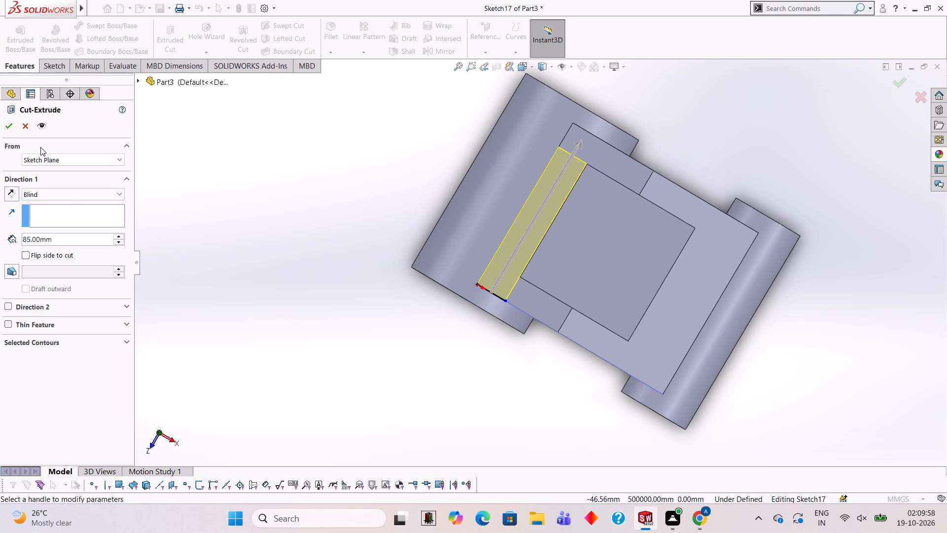
{"action": "left_click", "coordinate": [11, 128]}
{"action": "left_click", "coordinate": [192, 158]}
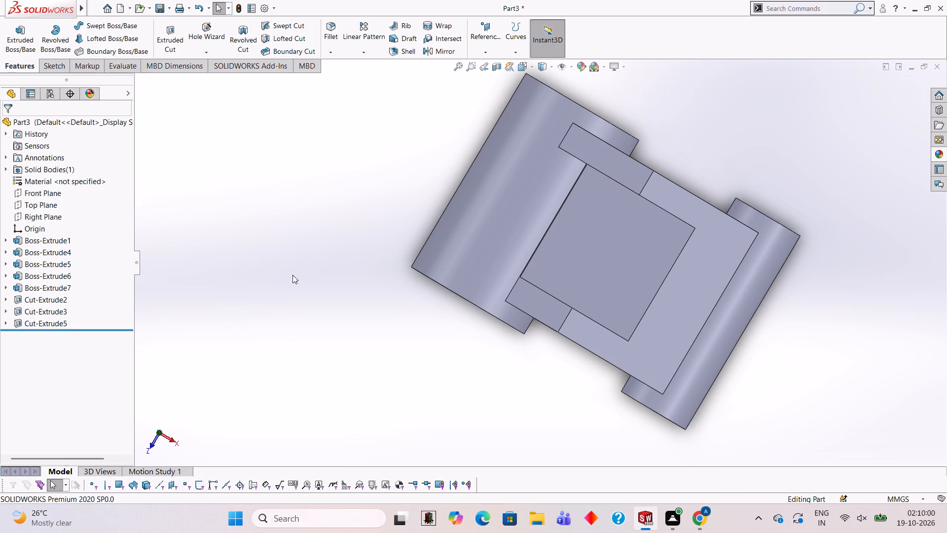
Examine the thin wall between the corner cut and the pocket, including both ends of the cut beside the large boss.
{"action": "scroll", "coordinate": [367, 321], "scroll_direction": "up", "scroll_amount": 2}
{"action": "middle_click_drag", "start_coordinate": [435, 358], "coordinate": [448, 207]}
{"action": "scroll", "coordinate": [448, 209], "scroll_direction": "up", "scroll_amount": 1}
{"action": "scroll", "coordinate": [476, 209], "scroll_direction": "down", "scroll_amount": 4}
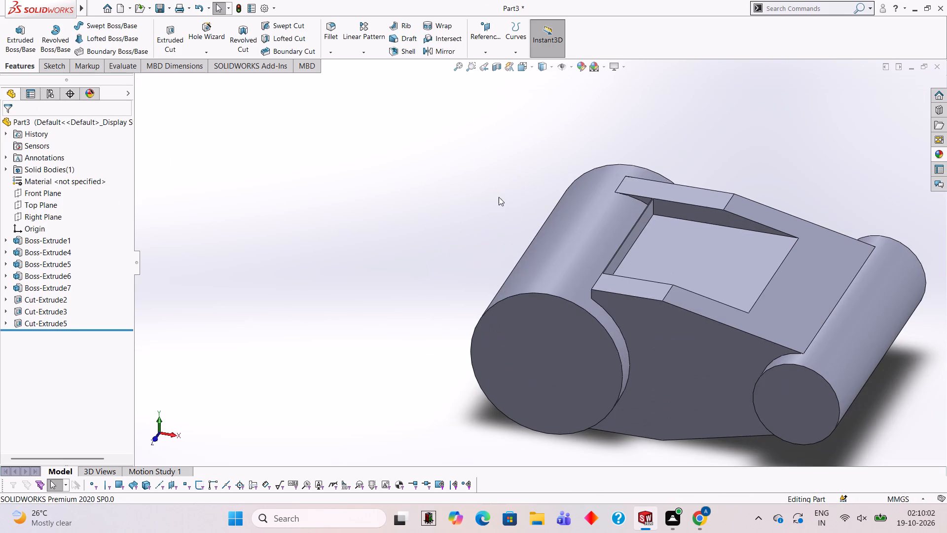
{"action": "scroll", "coordinate": [700, 308], "scroll_direction": "up", "scroll_amount": 2}
{"action": "scroll", "coordinate": [698, 286], "scroll_direction": "down", "scroll_amount": 5}
{"action": "scroll", "coordinate": [389, 182], "scroll_direction": "down", "scroll_amount": 2}
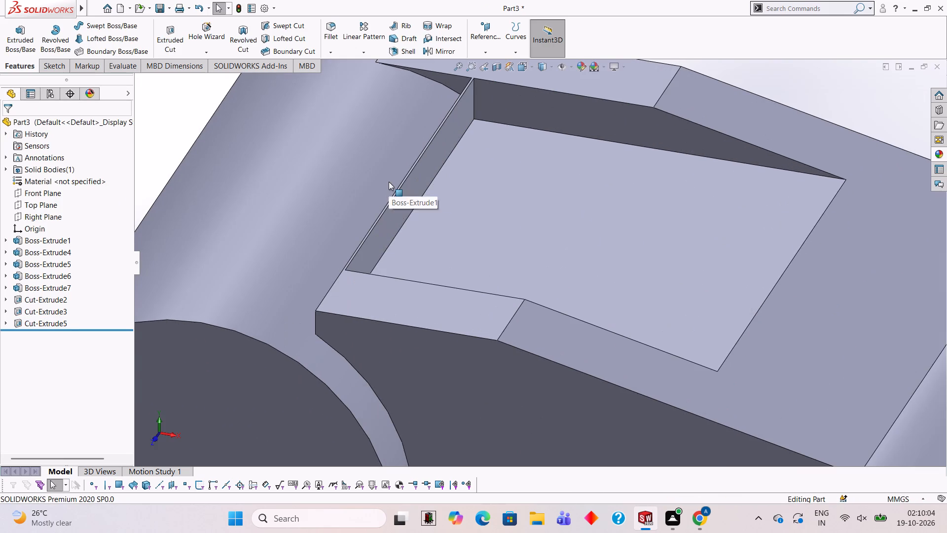
{"action": "scroll", "coordinate": [402, 233], "scroll_direction": "down", "scroll_amount": 3}
{"action": "scroll", "coordinate": [481, 208], "scroll_direction": "down", "scroll_amount": 1}
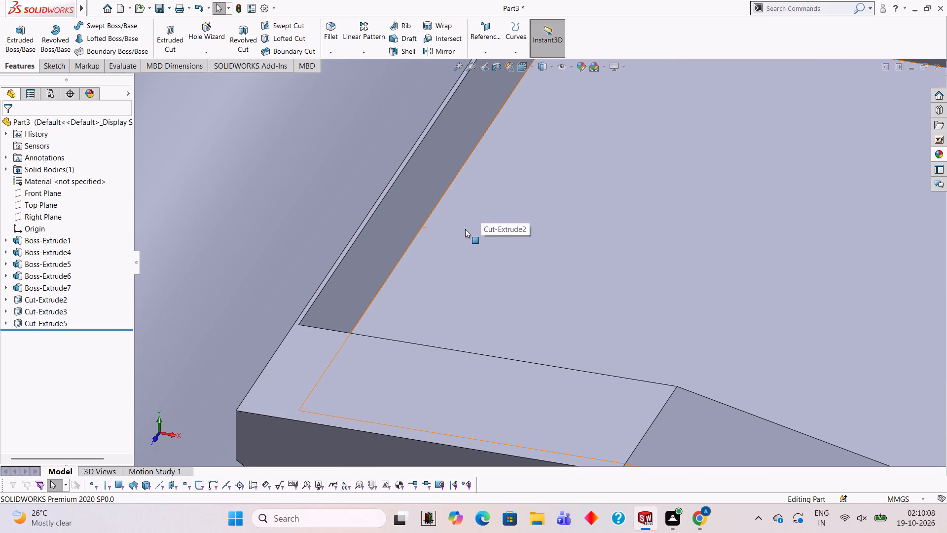
{"action": "scroll", "coordinate": [387, 261], "scroll_direction": "up", "scroll_amount": 2}
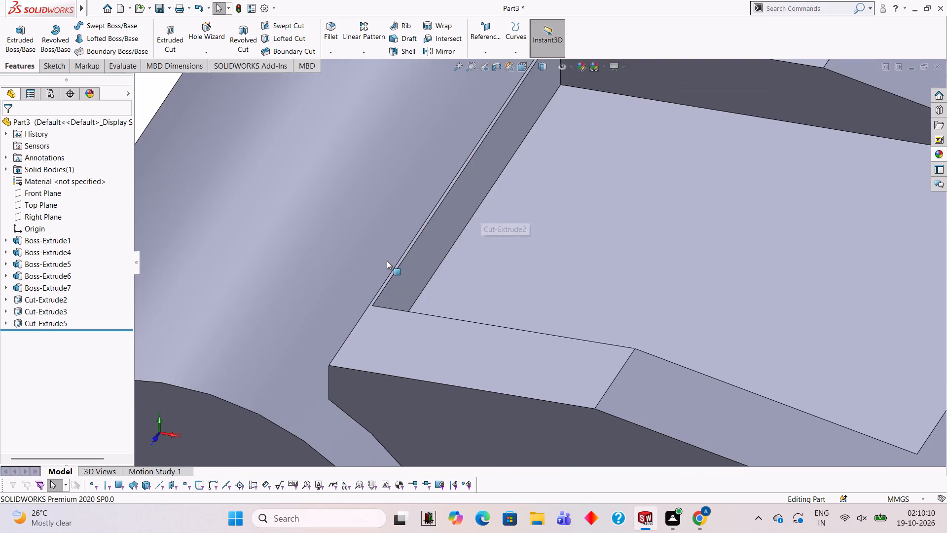
{"action": "scroll", "coordinate": [389, 261], "scroll_direction": "up", "scroll_amount": 3}
{"action": "middle_click_drag", "start_coordinate": [488, 242], "coordinate": [509, 217]}
{"action": "scroll", "coordinate": [497, 230], "scroll_direction": "down", "scroll_amount": 6}
{"action": "scroll", "coordinate": [502, 358], "scroll_direction": "down", "scroll_amount": 2}
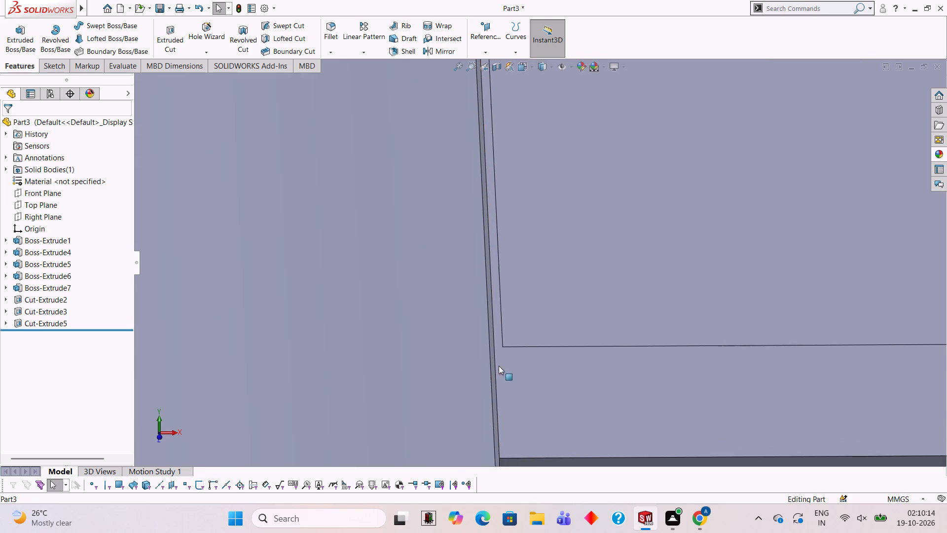
{"action": "scroll", "coordinate": [499, 332], "scroll_direction": "up", "scroll_amount": 6}
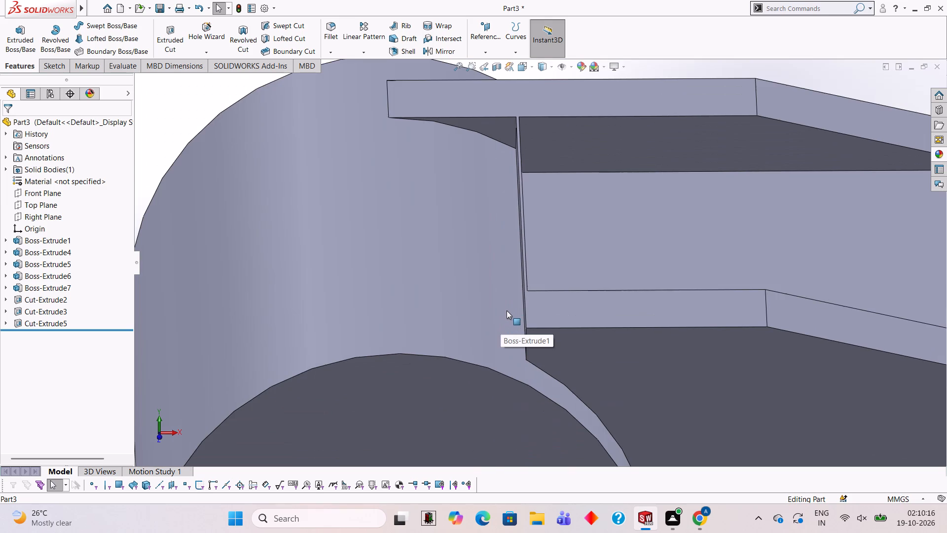
{"action": "middle_click_drag", "start_coordinate": [560, 196], "coordinate": [589, 213]}
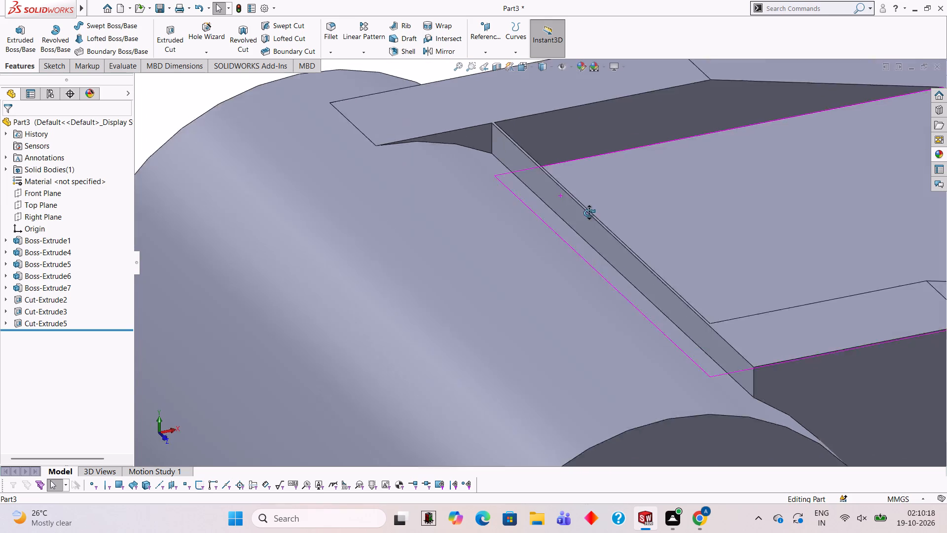
{"action": "middle_click_drag", "start_coordinate": [589, 213], "coordinate": [557, 169]}
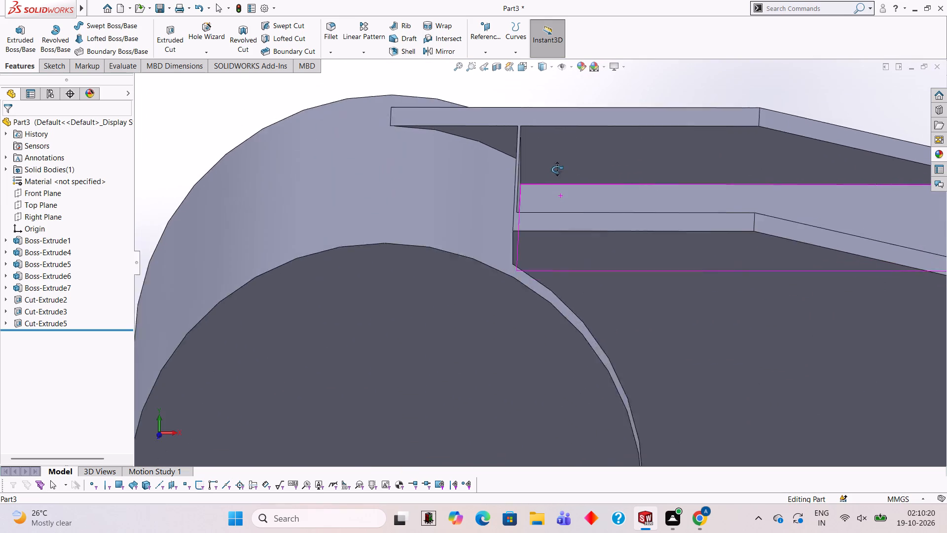
{"action": "middle_click_drag", "start_coordinate": [557, 169], "coordinate": [557, 152]}
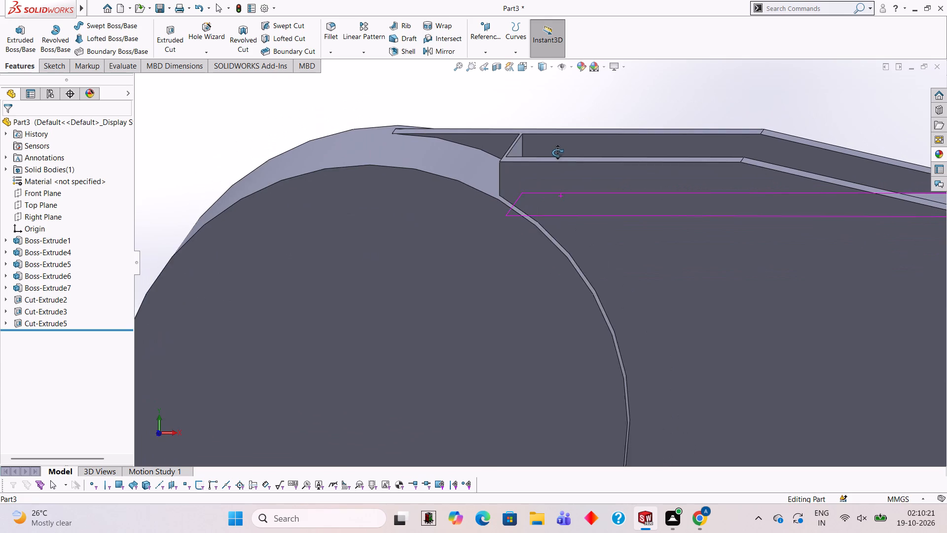
{"action": "middle_click_drag", "start_coordinate": [557, 152], "coordinate": [564, 156]}
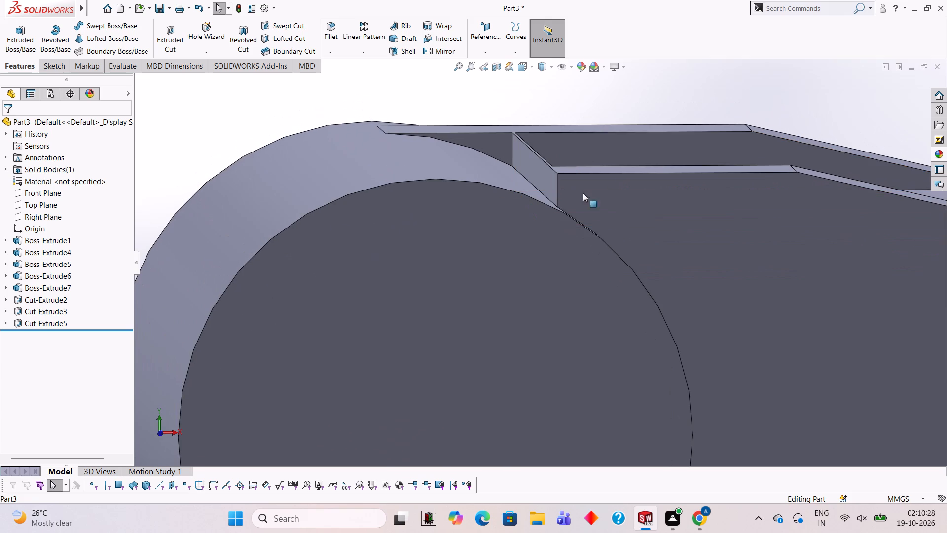
{"action": "scroll", "coordinate": [611, 229], "scroll_direction": "up", "scroll_amount": 2}
{"action": "scroll", "coordinate": [611, 229], "scroll_direction": "down", "scroll_amount": 2}
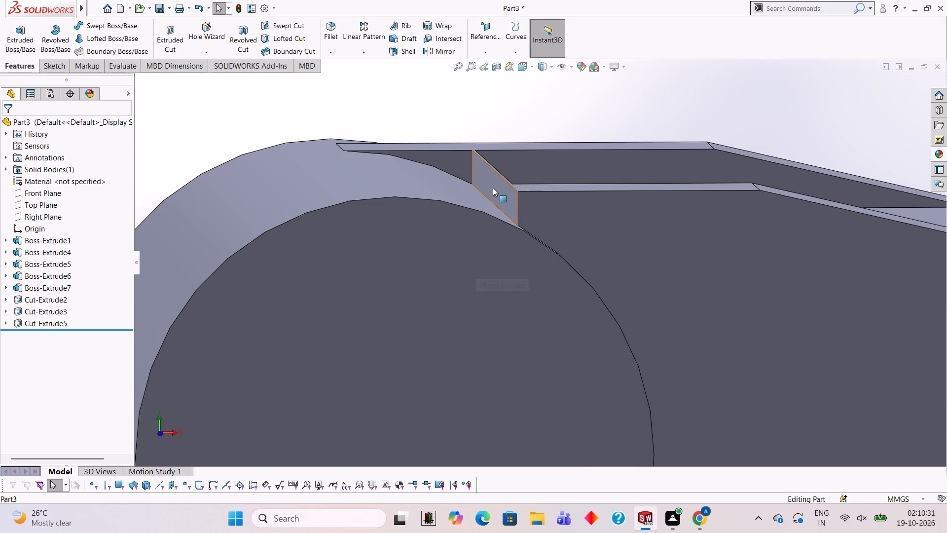
On the block's side face, sketch a horizontal line about 17.3 mm long from the cut's corner to the origin, plus a vertical line down past the boss edge.
{"action": "left_click", "coordinate": [560, 228]}
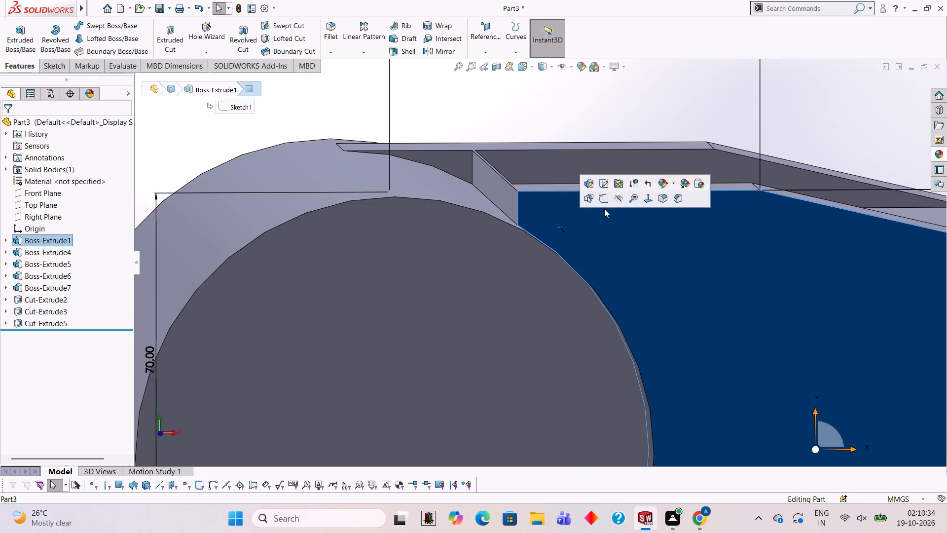
{"action": "left_click", "coordinate": [603, 200]}
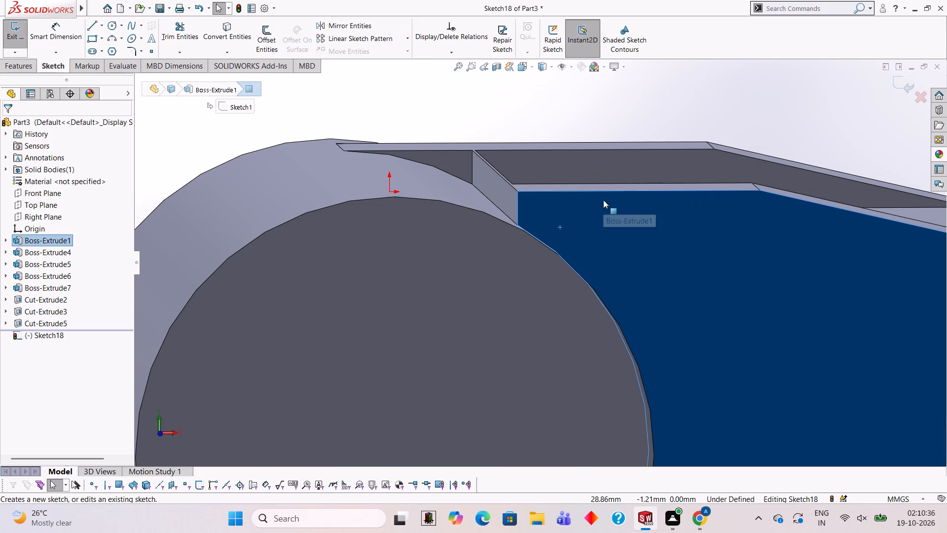
{"action": "key", "text": "ctrl+8"}
{"action": "scroll", "coordinate": [411, 169], "scroll_direction": "down", "scroll_amount": 2}
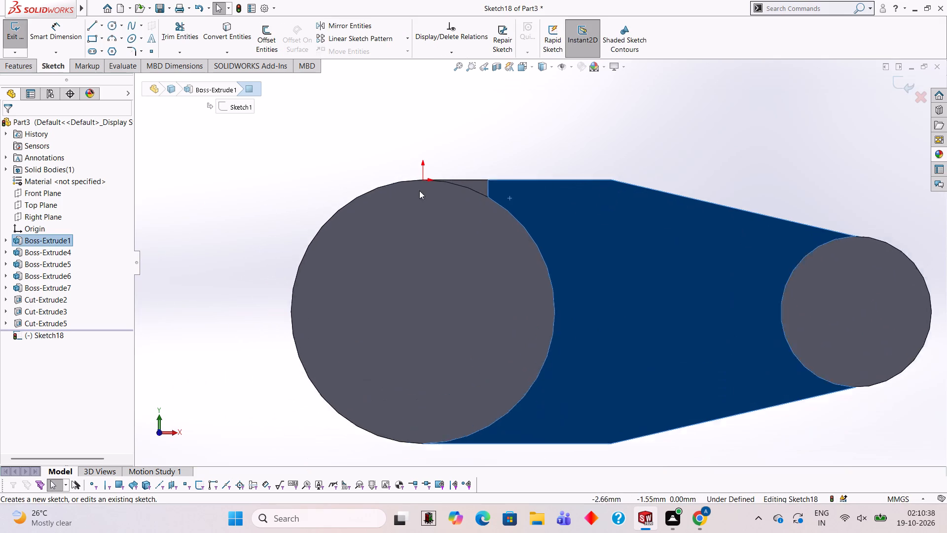
{"action": "scroll", "coordinate": [419, 190], "scroll_direction": "down", "scroll_amount": 5}
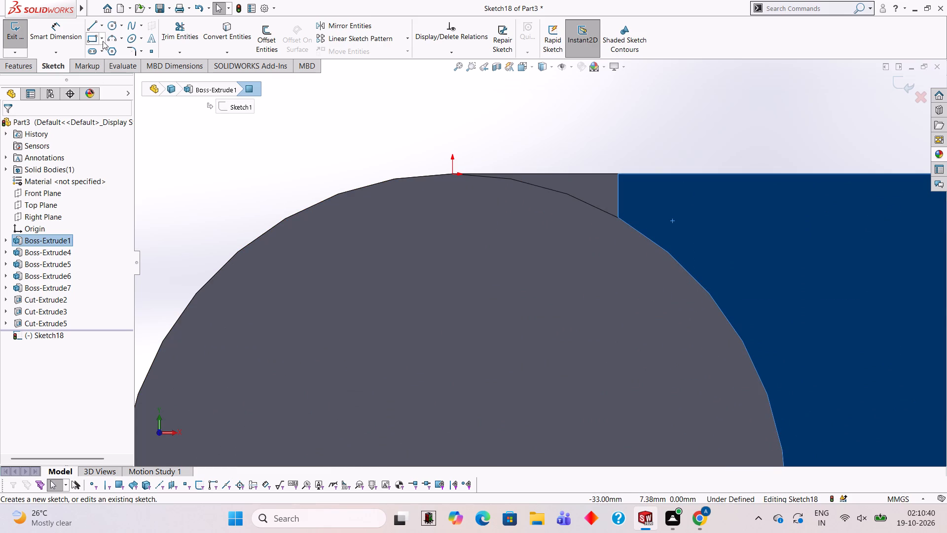
{"action": "left_click", "coordinate": [89, 26]}
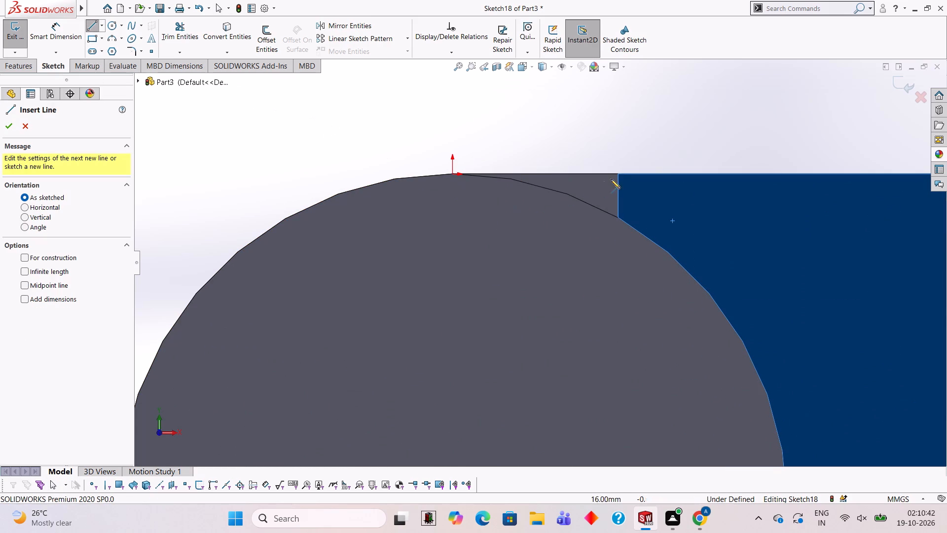
{"action": "left_click", "coordinate": [618, 173]}
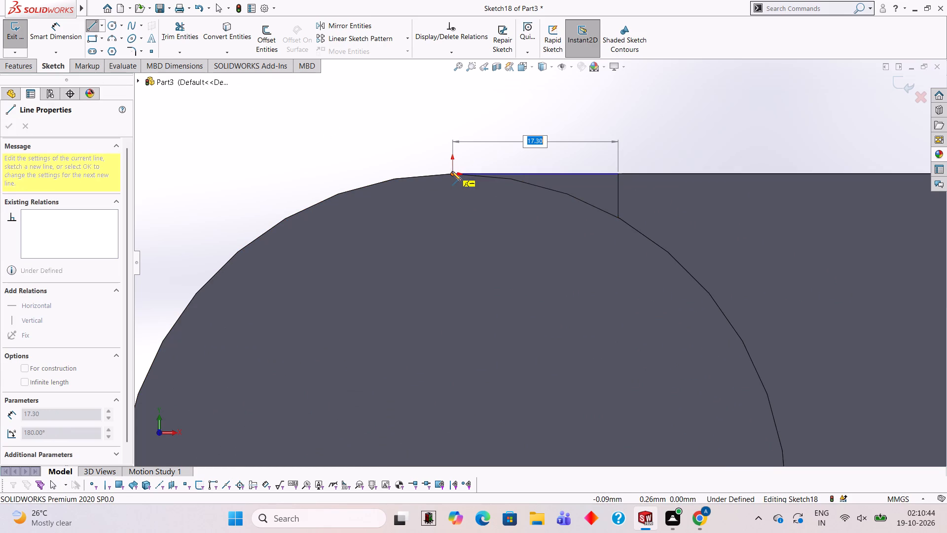
{"action": "left_click", "coordinate": [452, 171]}
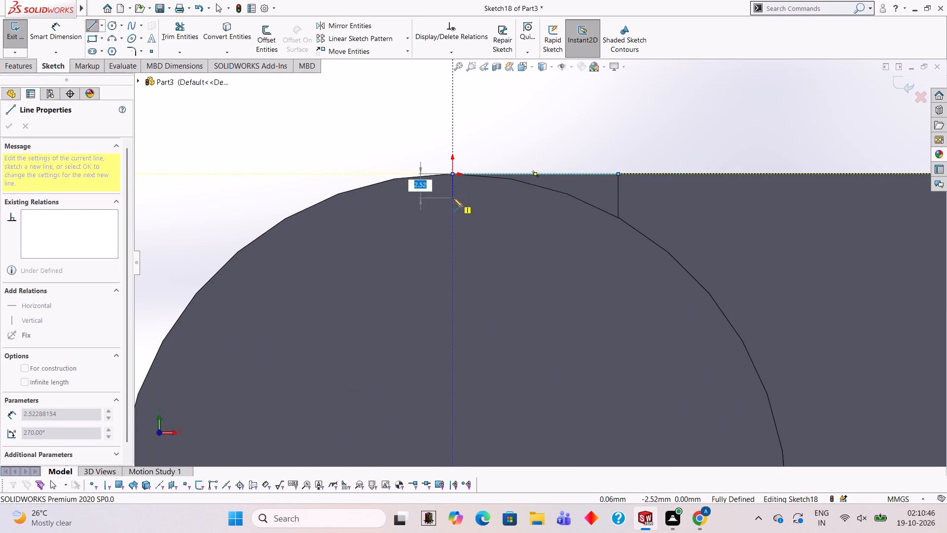
{"action": "key", "text": "Escape"}
{"action": "left_click", "coordinate": [93, 30]}
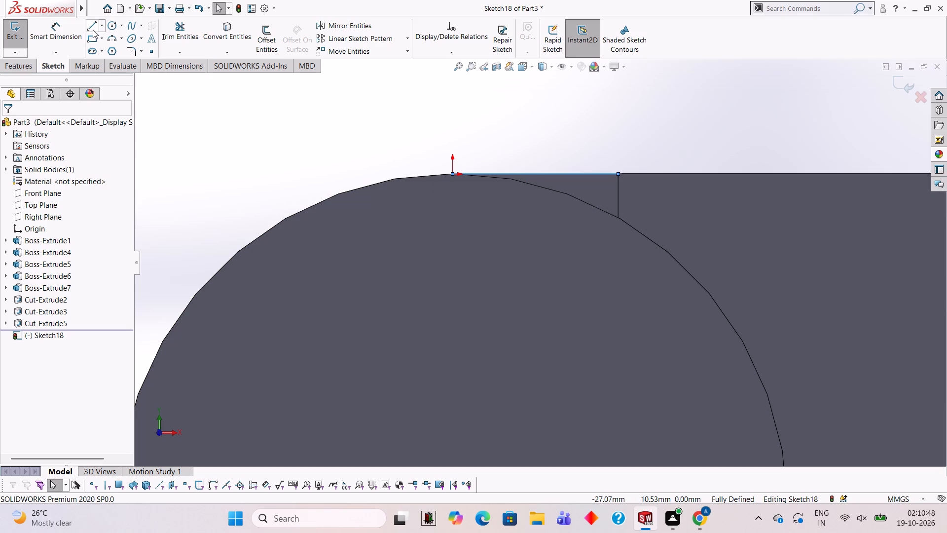
{"action": "left_click", "coordinate": [618, 174]}
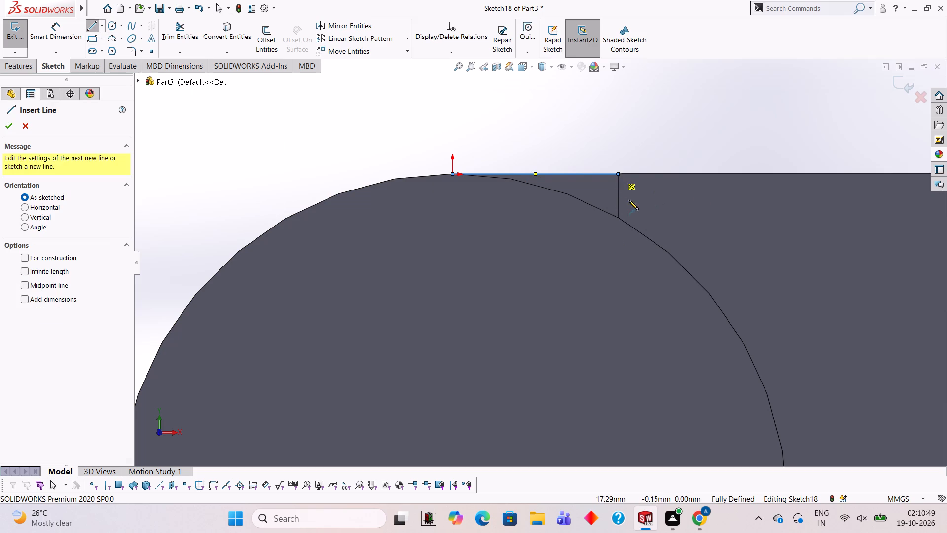
{"action": "left_click", "coordinate": [620, 242]}
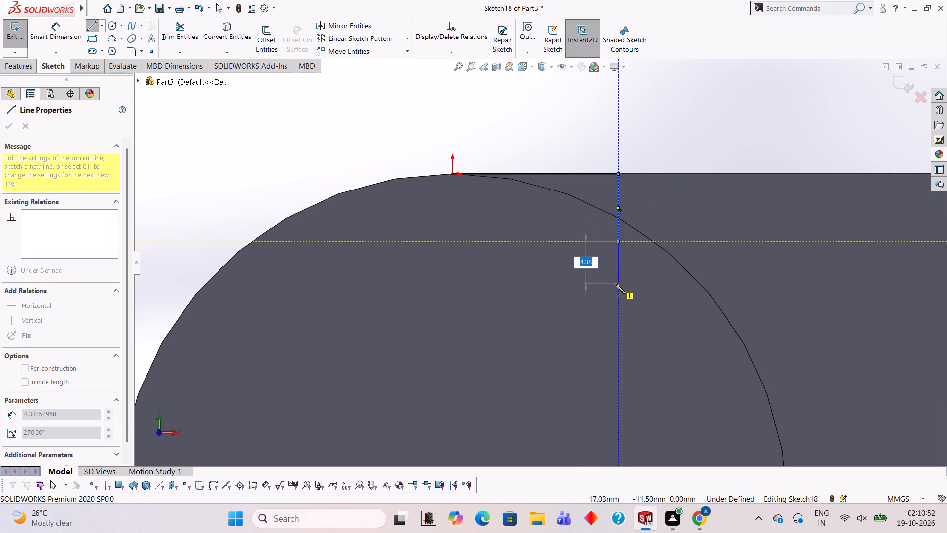
{"action": "key", "text": "Escape"}
Sketch a 70 mm diameter circle concentric with the large boss.
{"action": "scroll", "coordinate": [442, 274], "scroll_direction": "up", "scroll_amount": 6}
{"action": "scroll", "coordinate": [449, 331], "scroll_direction": "down", "scroll_amount": 2}
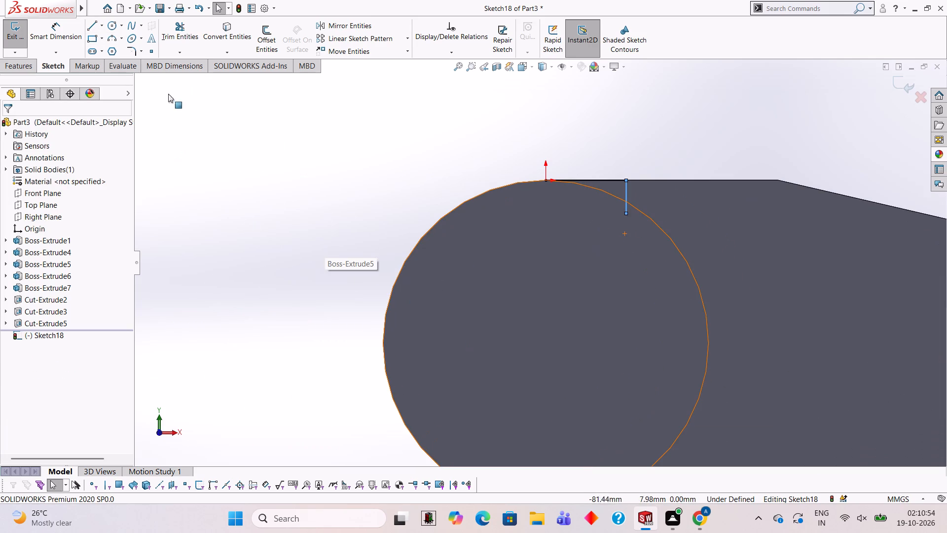
{"action": "left_click", "coordinate": [115, 23]}
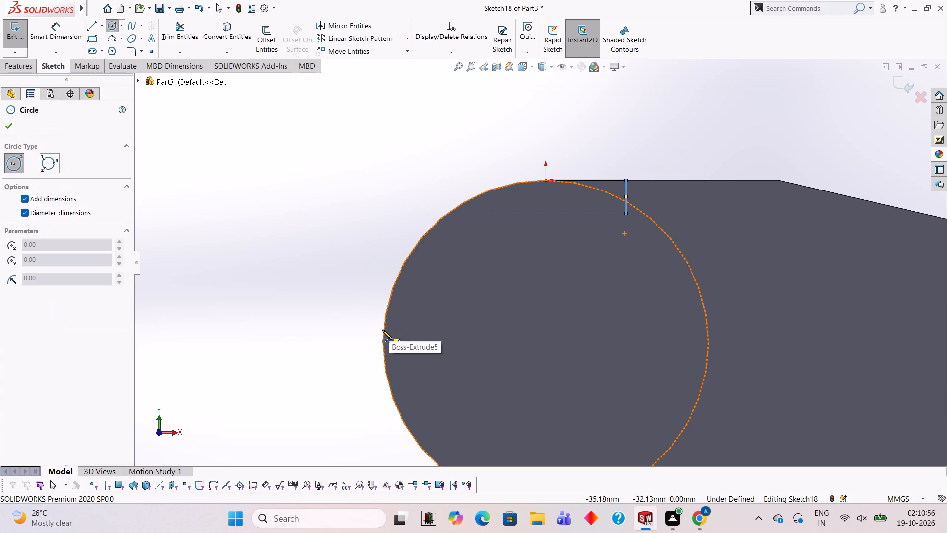
{"action": "left_click", "coordinate": [545, 343]}
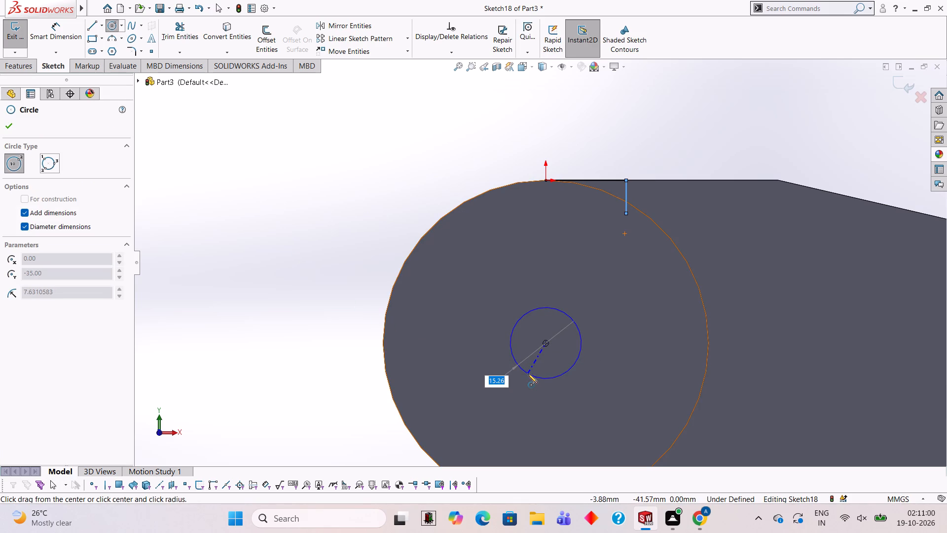
{"action": "type", "text": "70"}
{"action": "key", "text": "Return"}
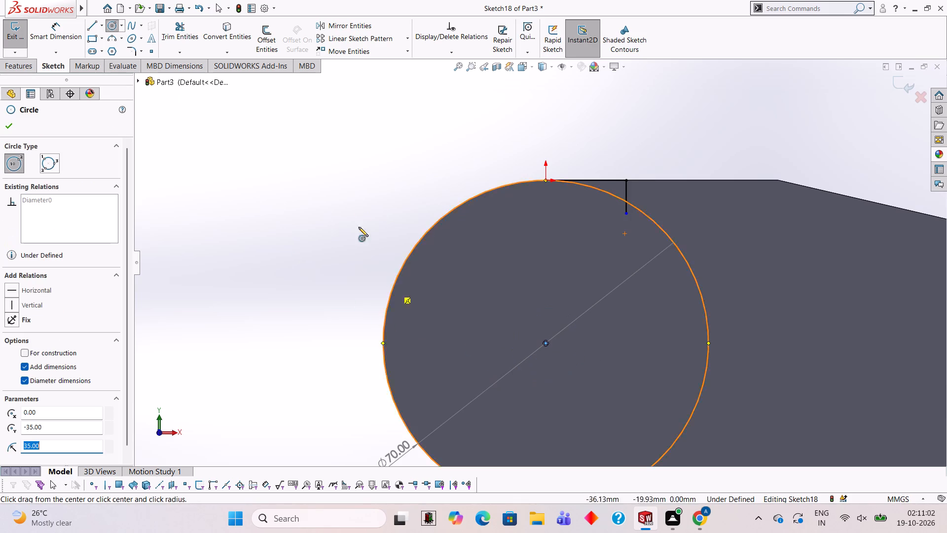
Trim the circle and the vertical line's overhang to leave a closed wedge between the two lines and the boss arc.
{"action": "left_click", "coordinate": [193, 31]}
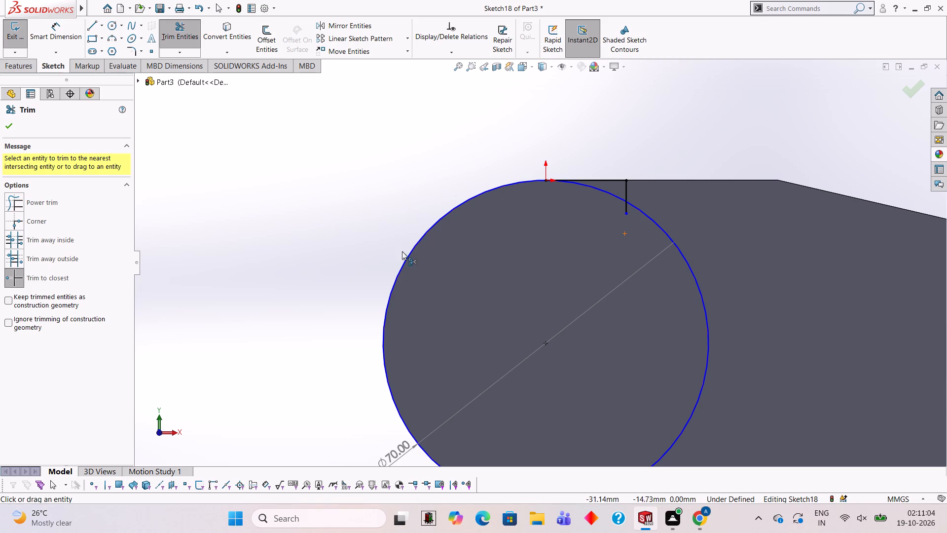
{"action": "left_click", "coordinate": [405, 259]}
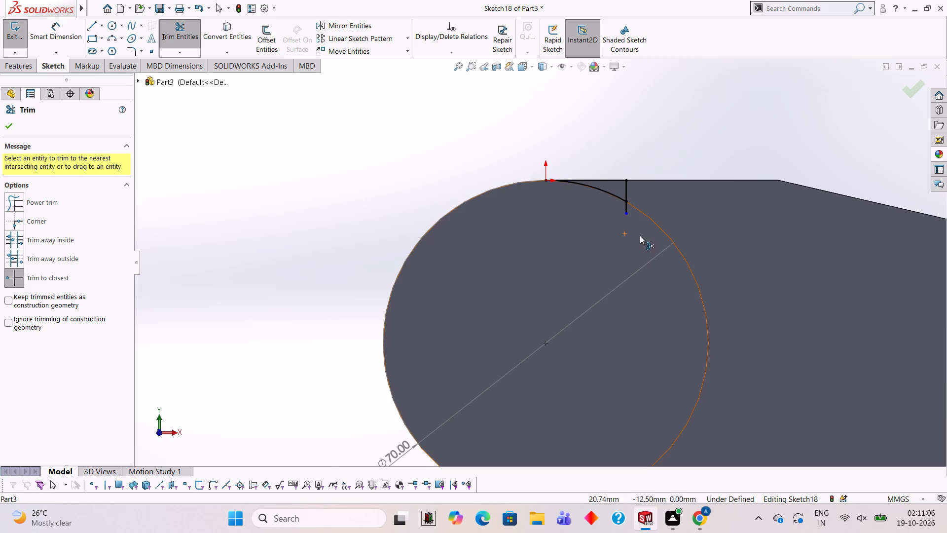
{"action": "left_click", "coordinate": [626, 210]}
Extrude the wedge profile as a blind boss 15 mm deep, with the direction reversed into the block.
{"action": "scroll", "coordinate": [682, 205], "scroll_direction": "up", "scroll_amount": 2}
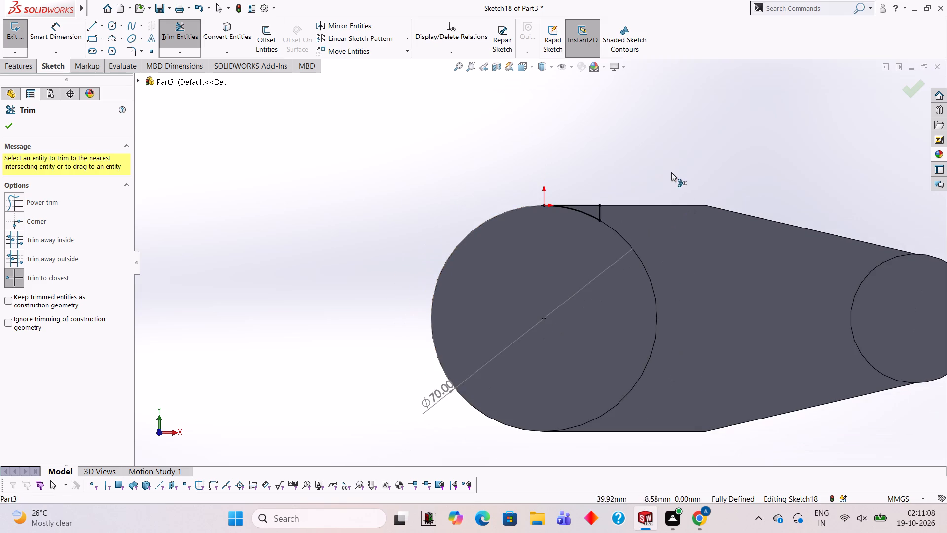
{"action": "middle_click_drag", "start_coordinate": [671, 207], "coordinate": [669, 267]}
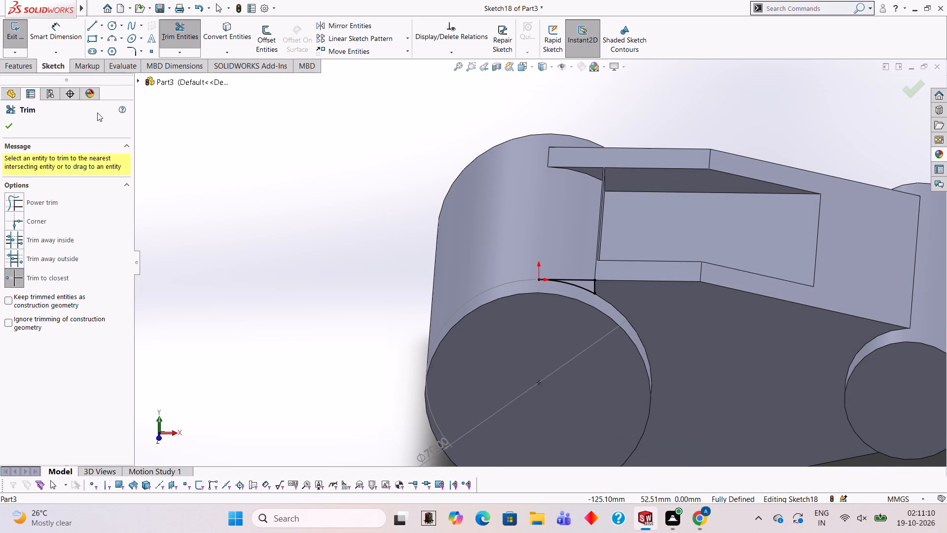
{"action": "left_click", "coordinate": [25, 64]}
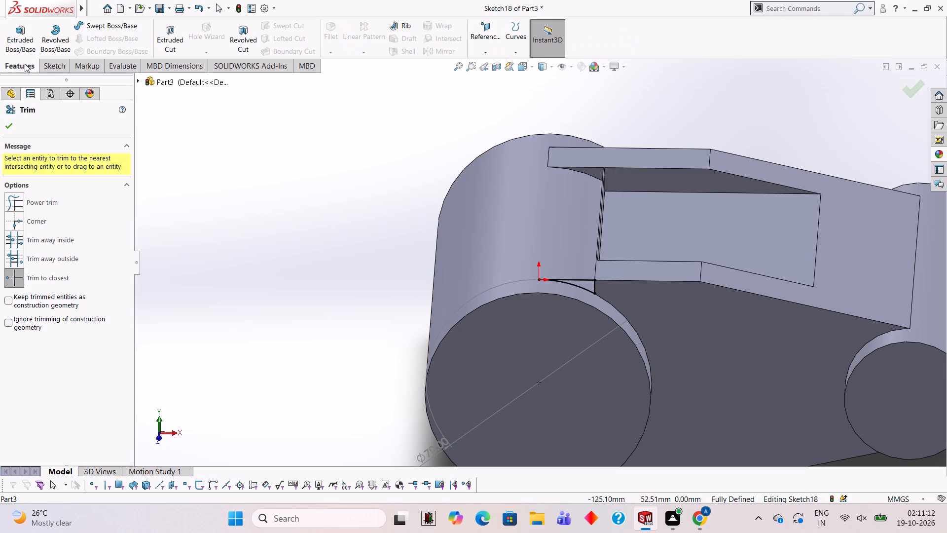
{"action": "left_click", "coordinate": [27, 39]}
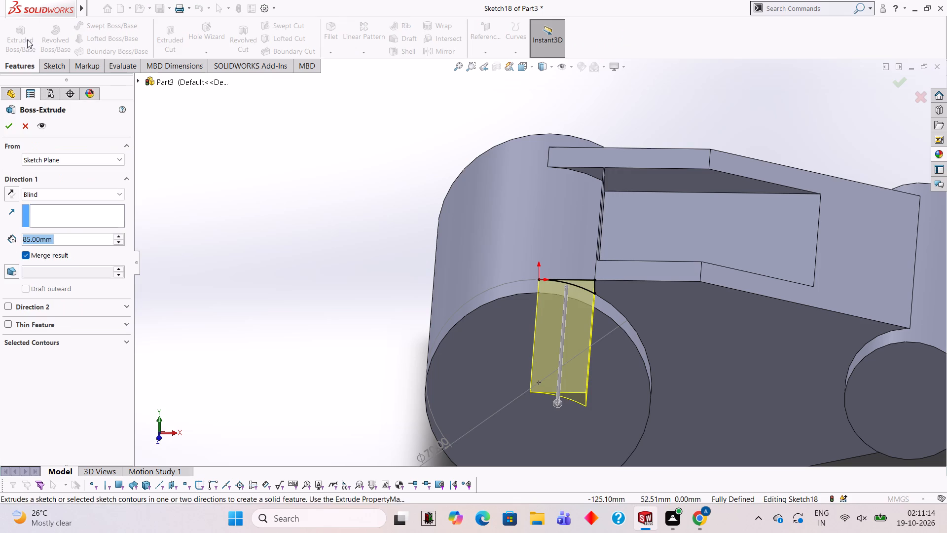
{"action": "left_click", "coordinate": [7, 191]}
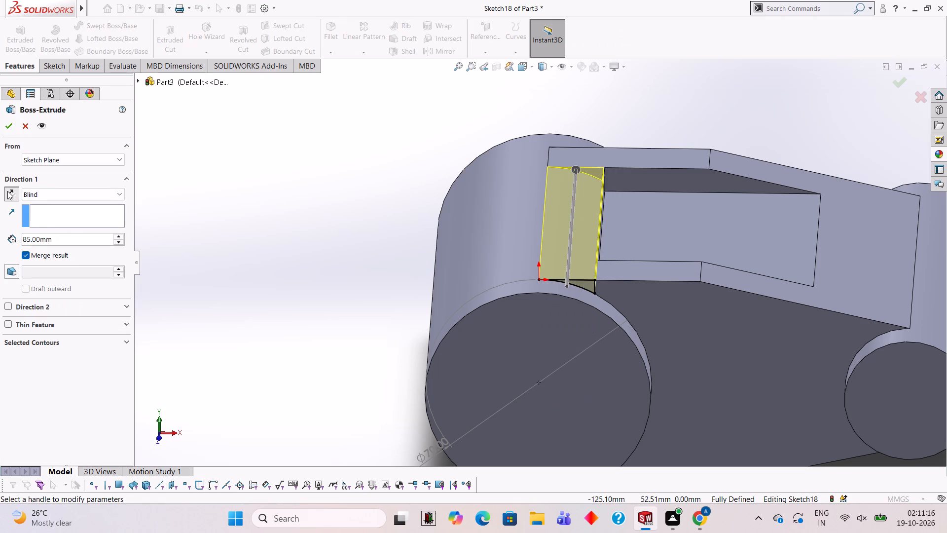
{"action": "left_click", "coordinate": [68, 242]}
{"action": "key", "text": "BackSpace"}
{"action": "key", "text": "BackSpace"}
{"action": "key", "text": "BackSpace"}
{"action": "key", "text": "BackSpace"}
{"action": "key", "text": "BackSpace"}
{"action": "key", "text": "BackSpace"}
{"action": "key", "text": "BackSpace"}
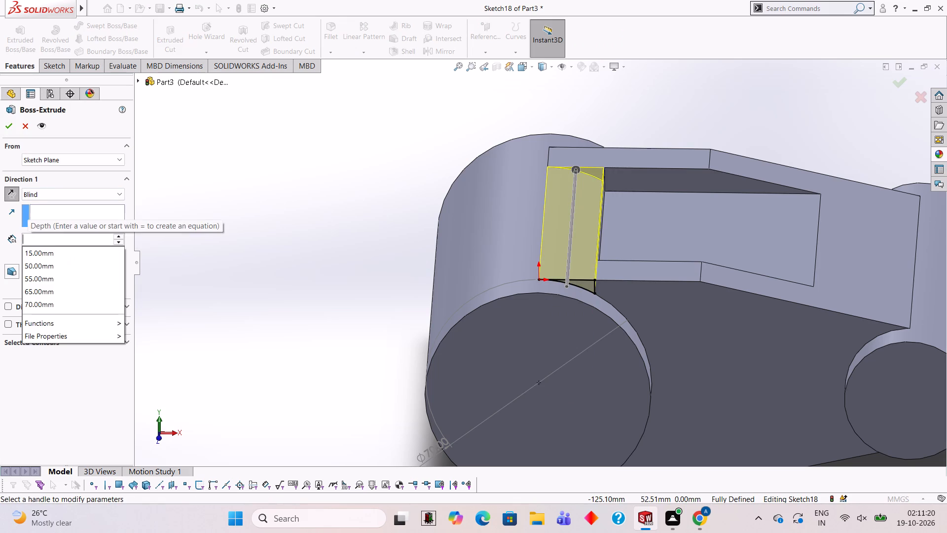
{"action": "type", "text": "15"}
{"action": "key", "text": "Return"}
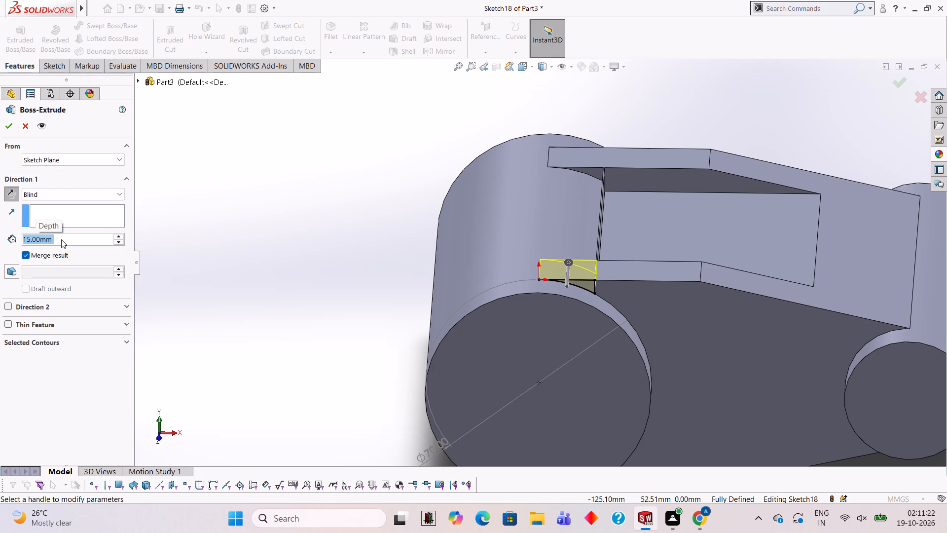
{"action": "scroll", "coordinate": [349, 246], "scroll_direction": "up", "scroll_amount": 2}
{"action": "middle_click_drag", "start_coordinate": [349, 246], "coordinate": [351, 365]}
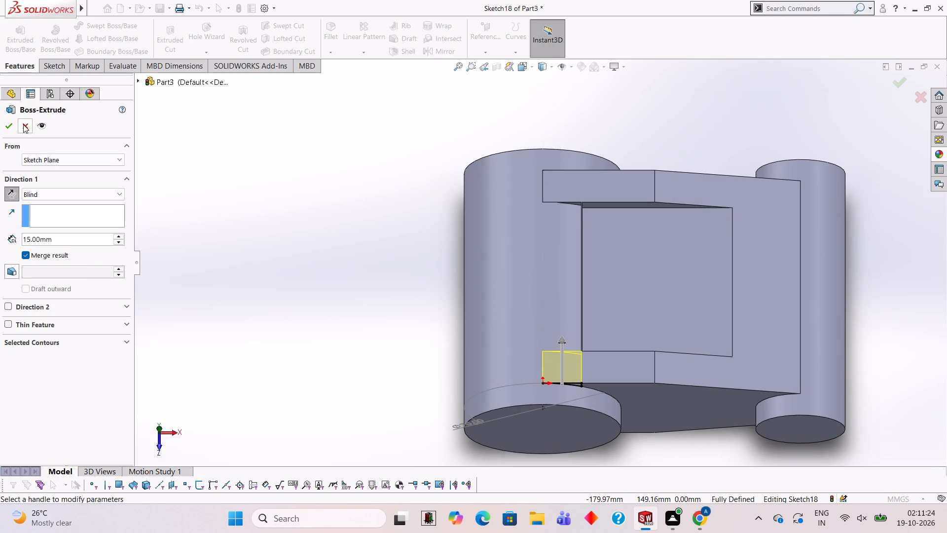
{"action": "left_click", "coordinate": [12, 124]}
{"action": "left_click", "coordinate": [298, 233]}
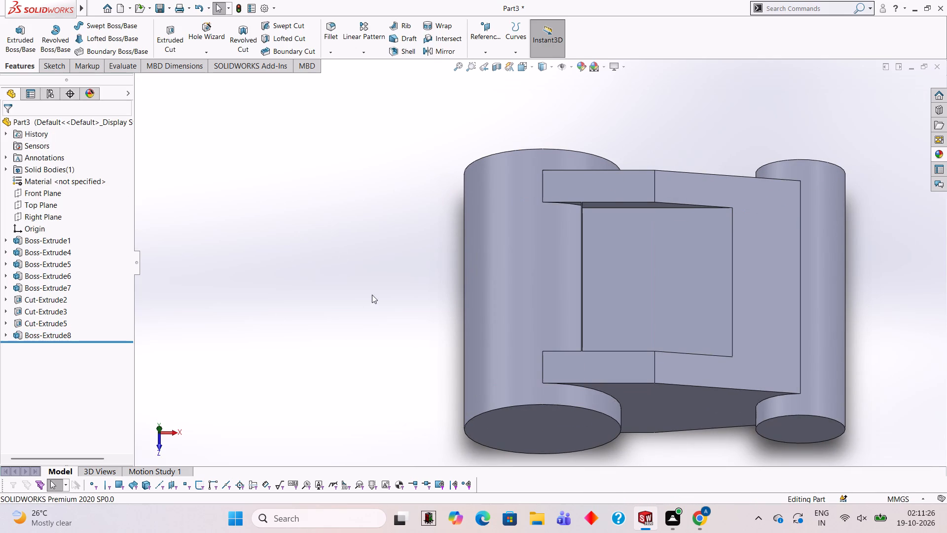
Examine the thin wall between the large boss and the pocket, including where it meets the side arms.
{"action": "middle_click_drag", "start_coordinate": [715, 317], "coordinate": [703, 258]}
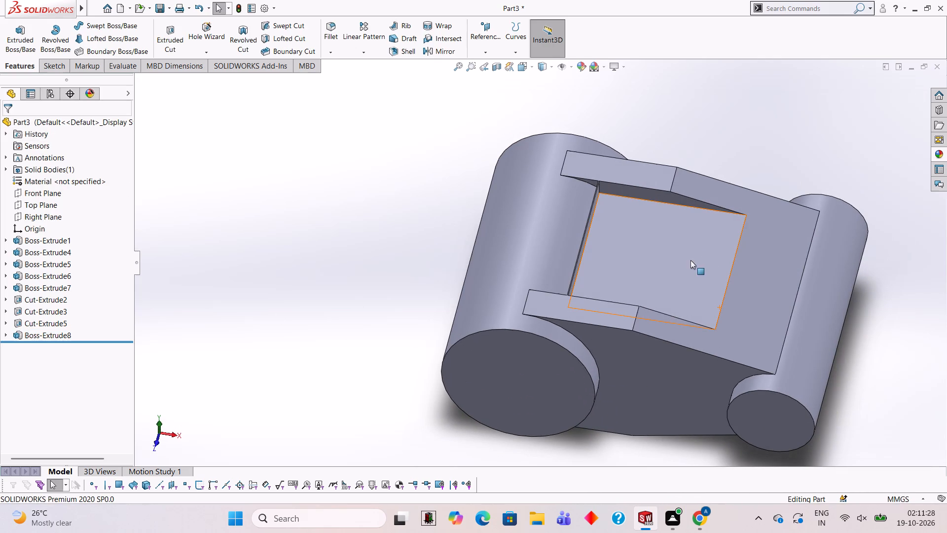
{"action": "scroll", "coordinate": [598, 218], "scroll_direction": "down", "scroll_amount": 7}
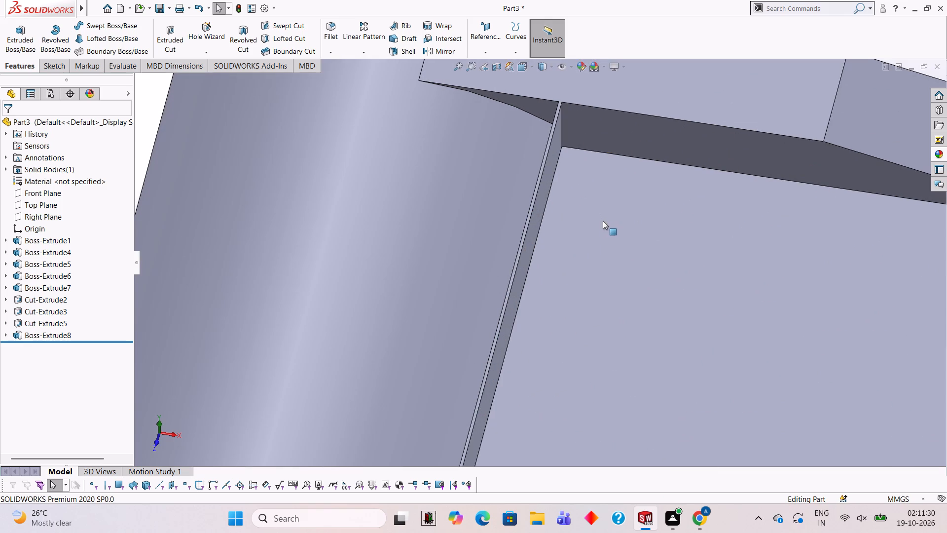
{"action": "middle_click_drag", "start_coordinate": [615, 233], "coordinate": [557, 182]}
{"action": "middle_click_drag", "start_coordinate": [545, 185], "coordinate": [573, 200]}
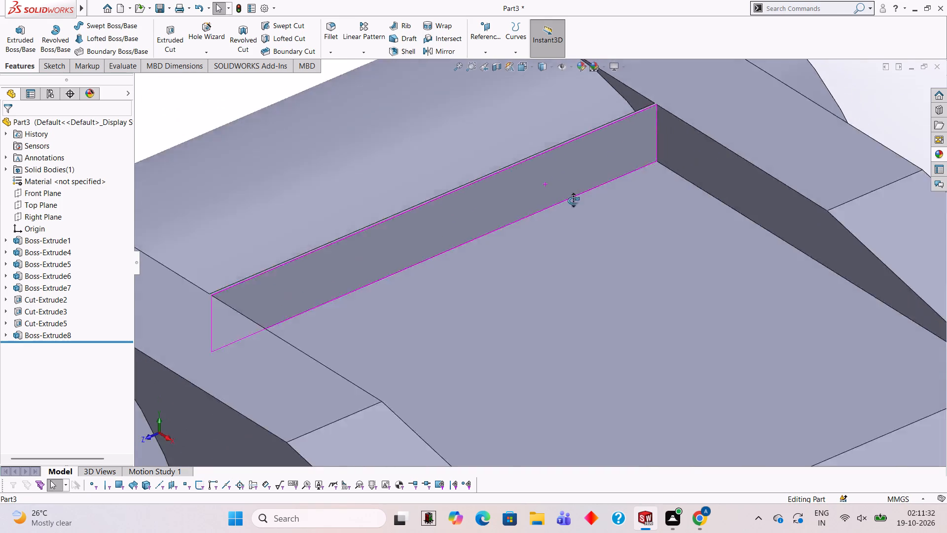
{"action": "middle_click_drag", "start_coordinate": [573, 200], "coordinate": [592, 242]}
{"action": "scroll", "coordinate": [563, 247], "scroll_direction": "down", "scroll_amount": 4}
{"action": "scroll", "coordinate": [401, 298], "scroll_direction": "down", "scroll_amount": 1}
{"action": "middle_click_drag", "start_coordinate": [414, 304], "coordinate": [426, 339]}
{"action": "middle_click", "coordinate": [459, 356]}
{"action": "scroll", "coordinate": [476, 345], "scroll_direction": "up", "scroll_amount": 5}
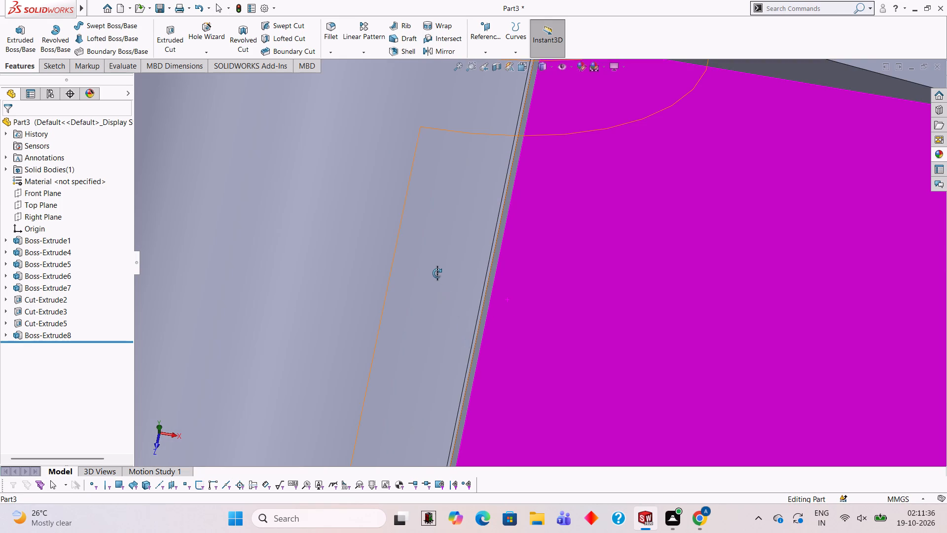
{"action": "key", "text": "Escape"}
{"action": "scroll", "coordinate": [549, 326], "scroll_direction": "up", "scroll_amount": 4}
{"action": "scroll", "coordinate": [552, 326], "scroll_direction": "down", "scroll_amount": 3}
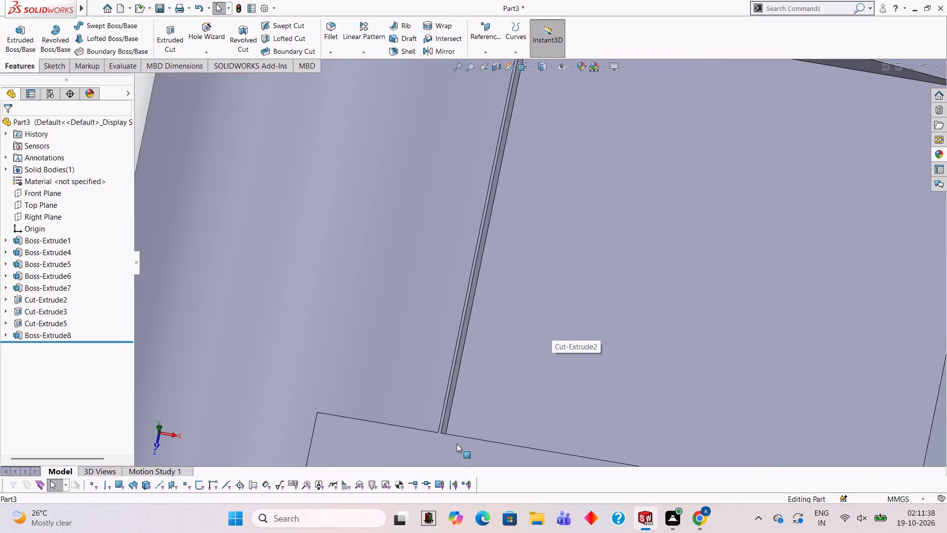
{"action": "scroll", "coordinate": [457, 444], "scroll_direction": "up", "scroll_amount": 3}
{"action": "scroll", "coordinate": [457, 441], "scroll_direction": "down", "scroll_amount": 1}
{"action": "scroll", "coordinate": [516, 307], "scroll_direction": "down", "scroll_amount": 10}
{"action": "scroll", "coordinate": [477, 349], "scroll_direction": "down", "scroll_amount": 4}
{"action": "scroll", "coordinate": [500, 333], "scroll_direction": "up", "scroll_amount": 1}
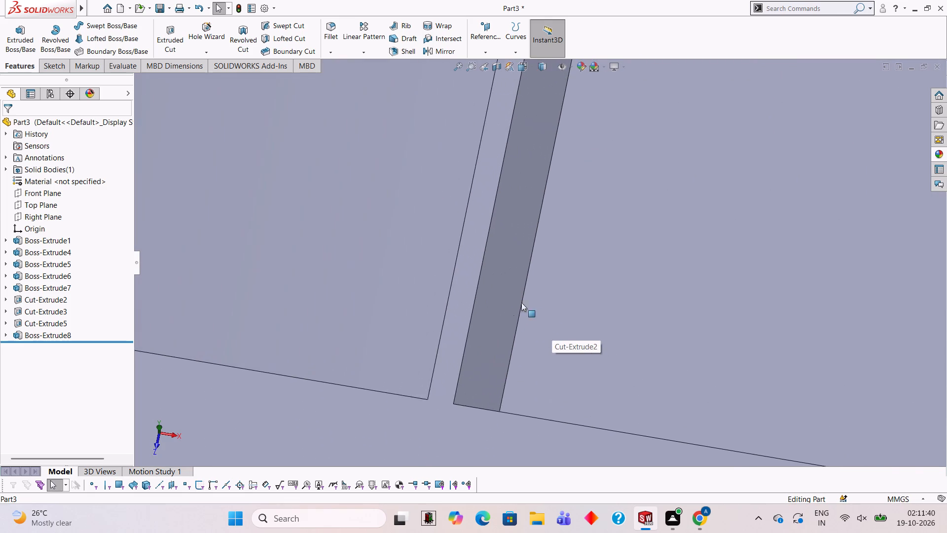
{"action": "scroll", "coordinate": [527, 293], "scroll_direction": "down", "scroll_amount": 3}
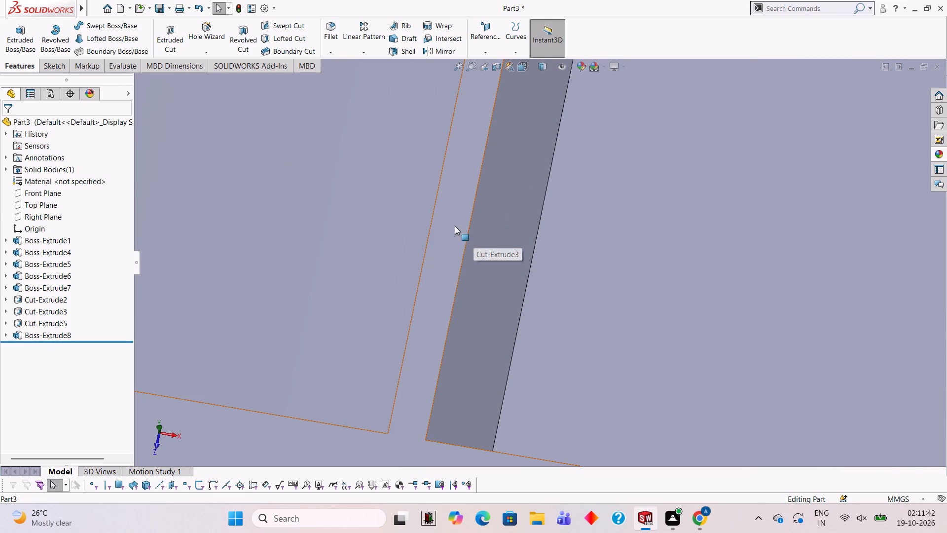
Measure the thin wall's thickness between the large boss and the pocket with a trial line in a sketch on the top face.
{"action": "left_click", "coordinate": [448, 222]}
{"action": "left_click", "coordinate": [492, 191]}
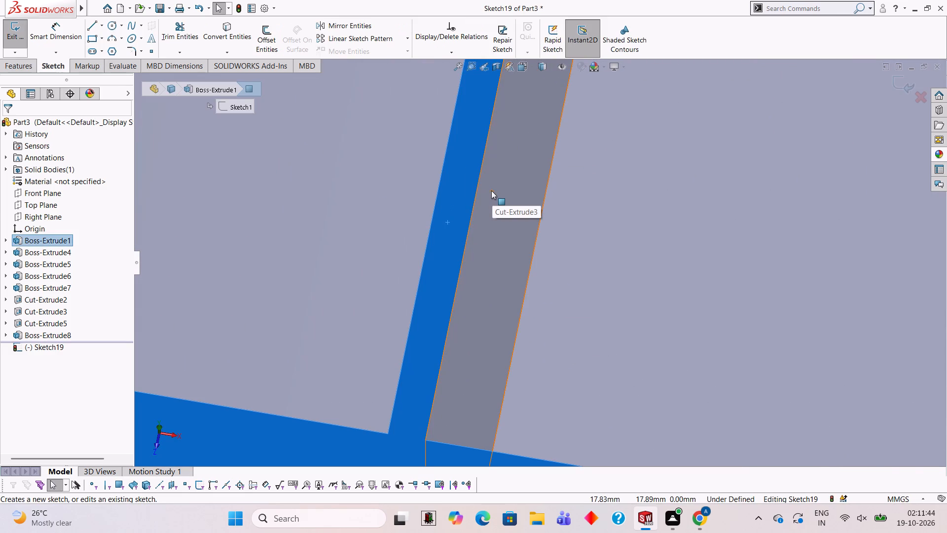
{"action": "key", "text": "ctrl+8"}
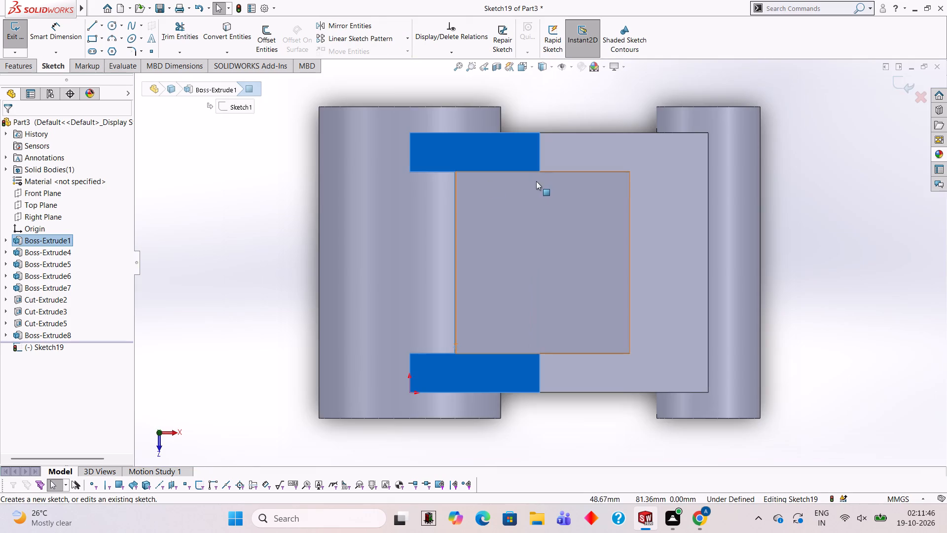
{"action": "scroll", "coordinate": [430, 232], "scroll_direction": "down", "scroll_amount": 5}
{"action": "scroll", "coordinate": [539, 158], "scroll_direction": "down", "scroll_amount": 6}
{"action": "scroll", "coordinate": [539, 158], "scroll_direction": "up", "scroll_amount": 1}
{"action": "scroll", "coordinate": [560, 162], "scroll_direction": "down", "scroll_amount": 4}
{"action": "scroll", "coordinate": [561, 183], "scroll_direction": "up", "scroll_amount": 6}
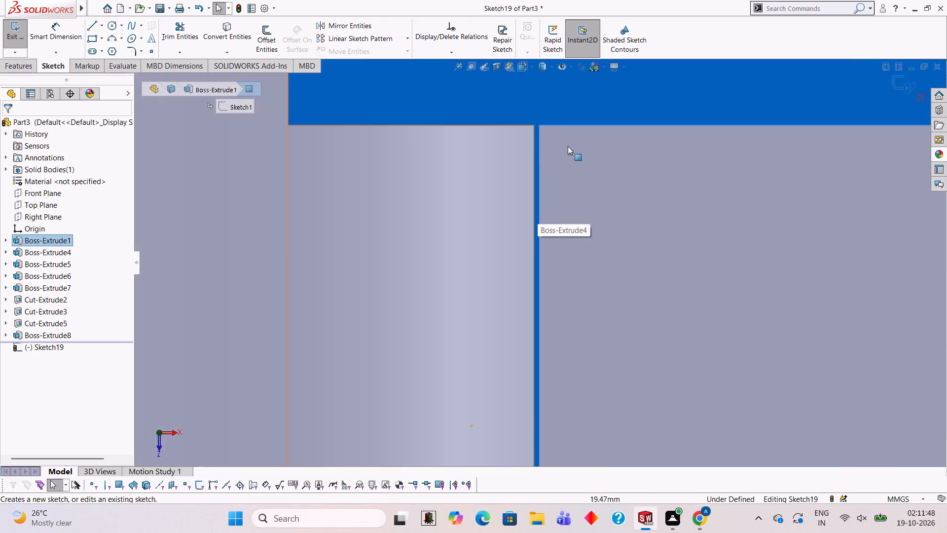
{"action": "scroll", "coordinate": [568, 146], "scroll_direction": "up", "scroll_amount": 4}
{"action": "scroll", "coordinate": [569, 131], "scroll_direction": "down", "scroll_amount": 6}
{"action": "scroll", "coordinate": [510, 422], "scroll_direction": "down", "scroll_amount": 2}
{"action": "scroll", "coordinate": [513, 416], "scroll_direction": "up", "scroll_amount": 4}
{"action": "scroll", "coordinate": [510, 405], "scroll_direction": "down", "scroll_amount": 4}
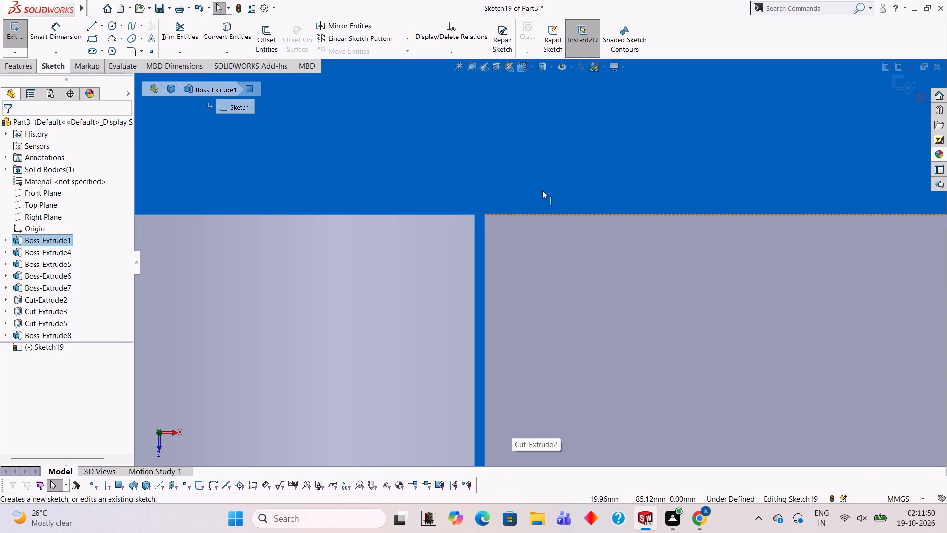
{"action": "scroll", "coordinate": [538, 166], "scroll_direction": "down", "scroll_amount": 4}
{"action": "left_click", "coordinate": [94, 28]}
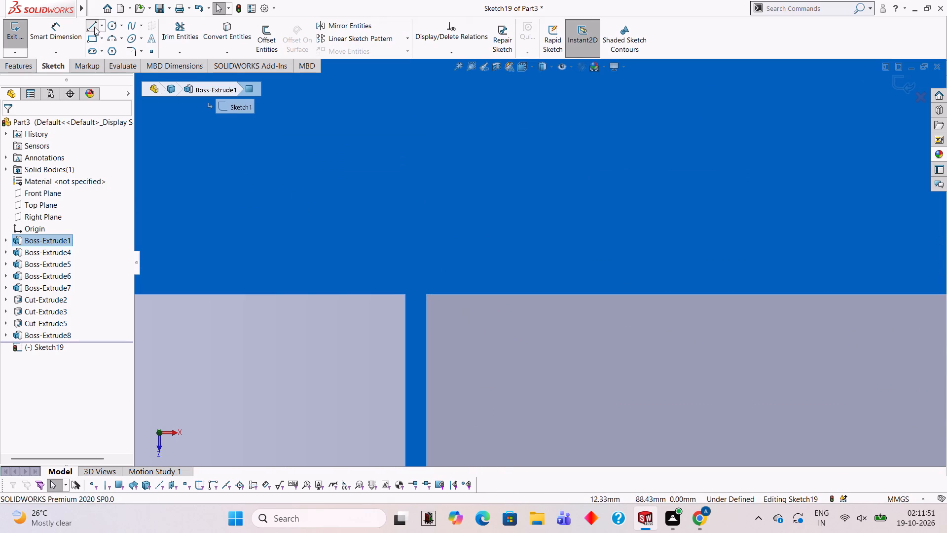
{"action": "scroll", "coordinate": [400, 298], "scroll_direction": "down", "scroll_amount": 3}
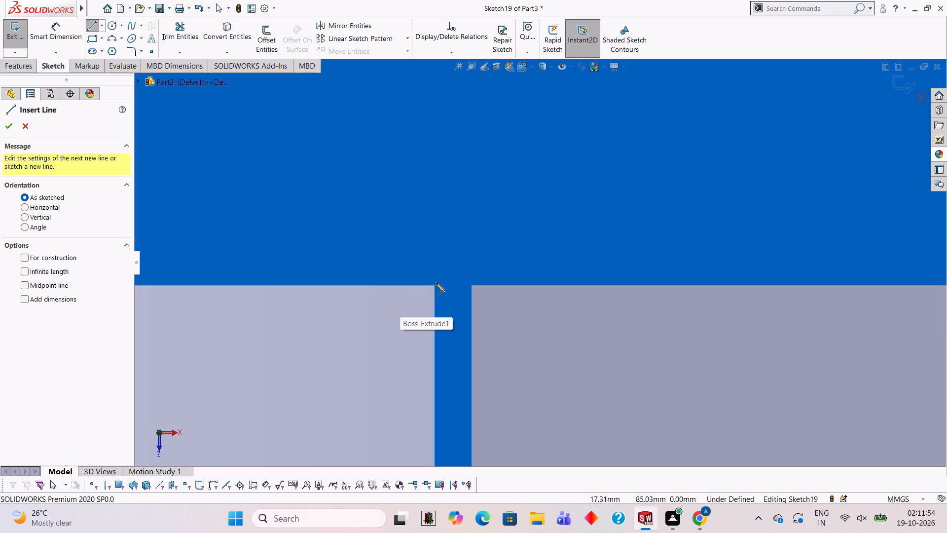
{"action": "left_click", "coordinate": [434, 286]}
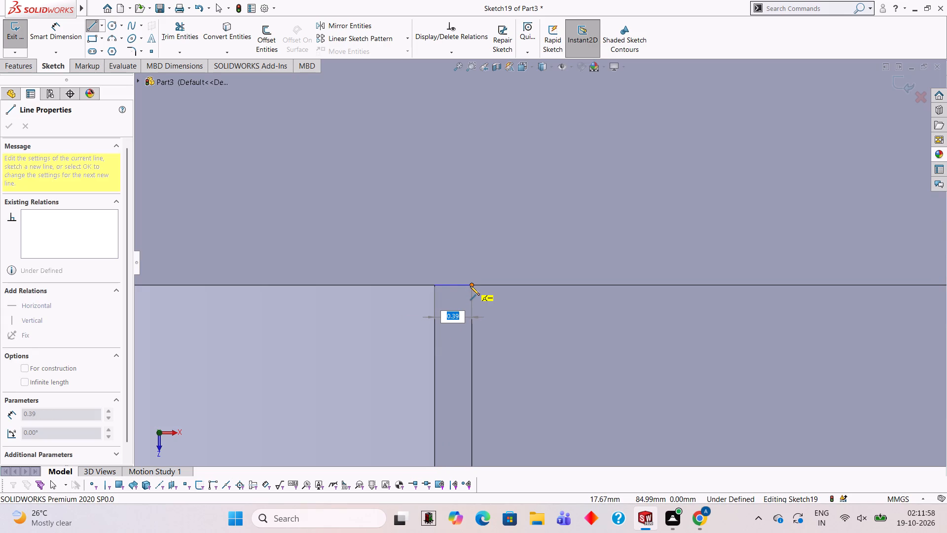
{"action": "key", "text": "Escape"}
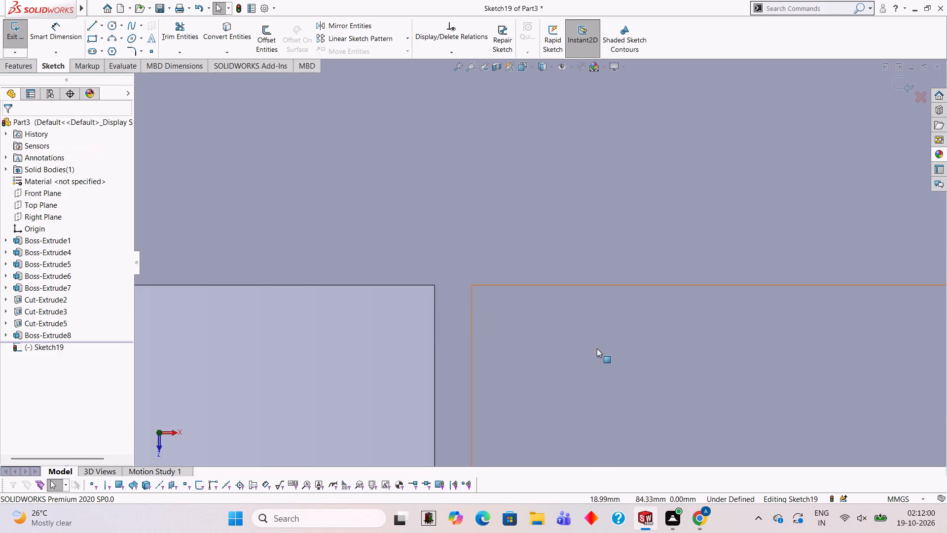
{"action": "scroll", "coordinate": [597, 348], "scroll_direction": "up", "scroll_amount": 5}
{"action": "key", "text": "Escape"}
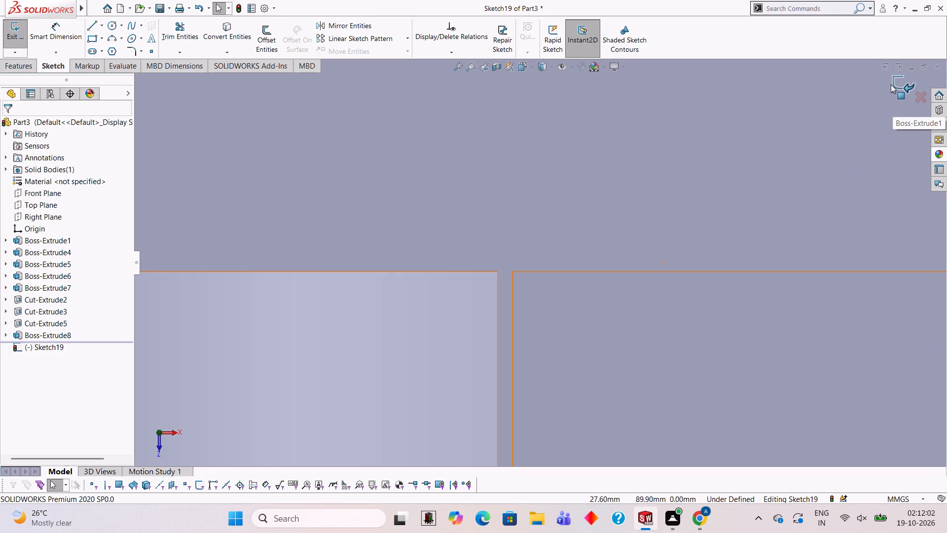
{"action": "left_click", "coordinate": [891, 84]}
Sketch a closed 70 mm by 8 mm rectangle of lines over the pocket's end wall beside the large boss, corner to corner.
{"action": "scroll", "coordinate": [642, 361], "scroll_direction": "up", "scroll_amount": 7}
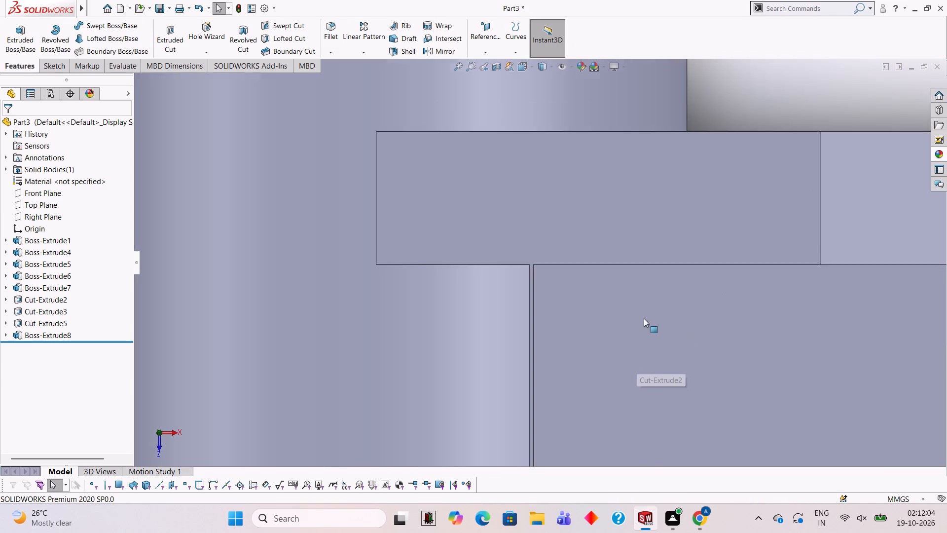
{"action": "scroll", "coordinate": [644, 318], "scroll_direction": "up", "scroll_amount": 9}
{"action": "middle_click_drag", "start_coordinate": [637, 332], "coordinate": [588, 244]}
{"action": "scroll", "coordinate": [584, 247], "scroll_direction": "down", "scroll_amount": 10}
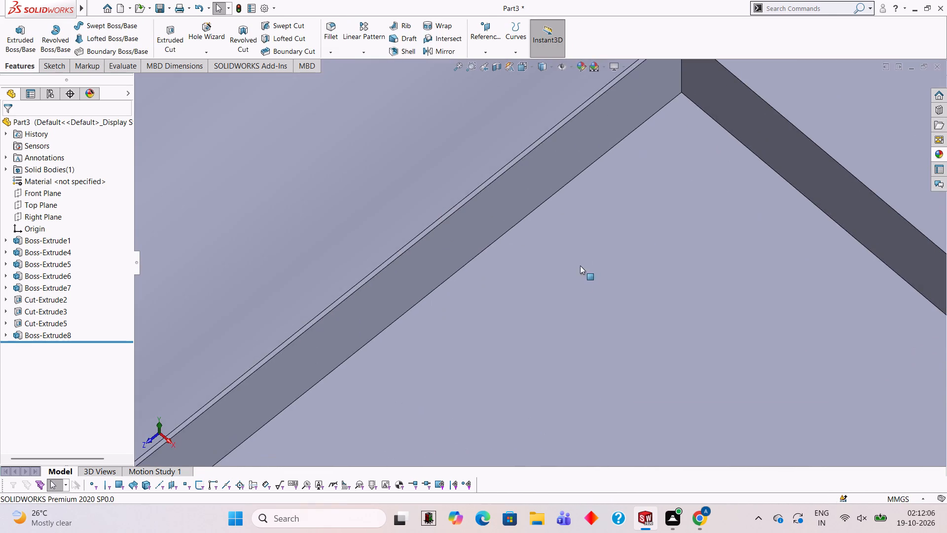
{"action": "scroll", "coordinate": [578, 273], "scroll_direction": "up", "scroll_amount": 3}
{"action": "middle_click_drag", "start_coordinate": [506, 263], "coordinate": [501, 169]}
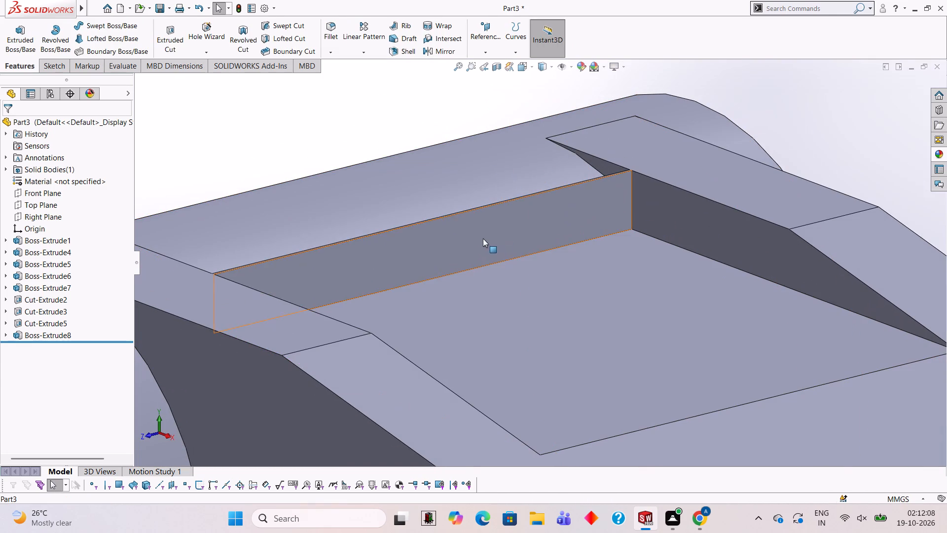
{"action": "left_click", "coordinate": [477, 236]}
{"action": "left_click", "coordinate": [518, 209]}
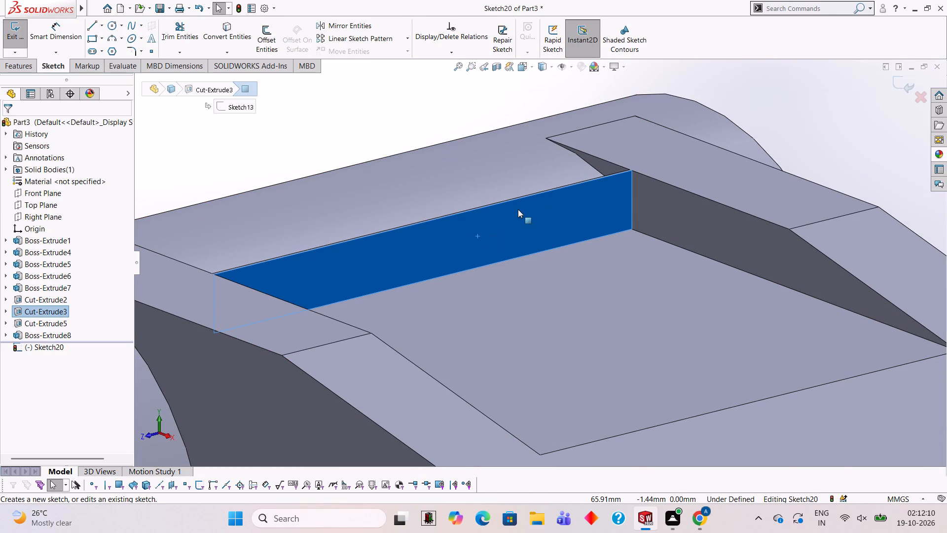
{"action": "key", "text": "ctrl+8"}
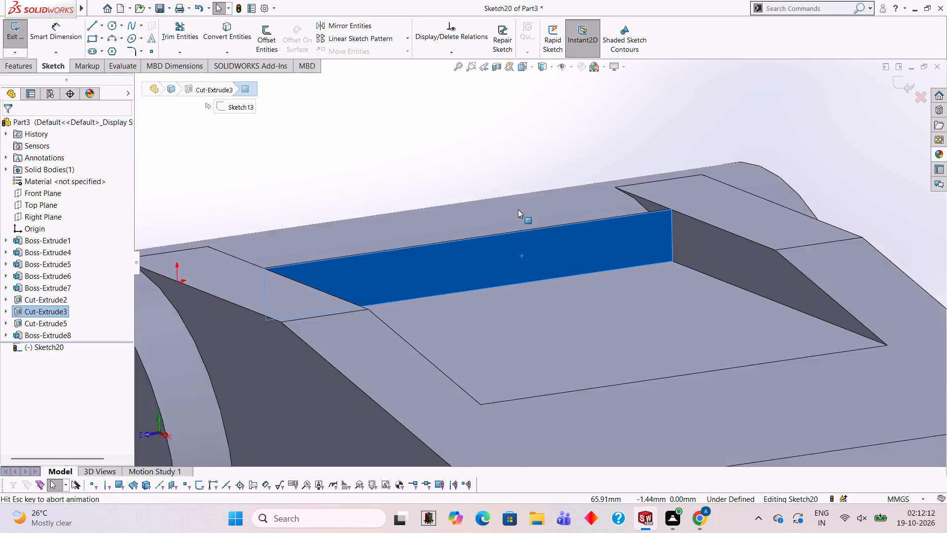
{"action": "scroll", "coordinate": [518, 192], "scroll_direction": "down", "scroll_amount": 6}
{"action": "scroll", "coordinate": [493, 116], "scroll_direction": "up", "scroll_amount": 5}
{"action": "scroll", "coordinate": [497, 117], "scroll_direction": "down", "scroll_amount": 3}
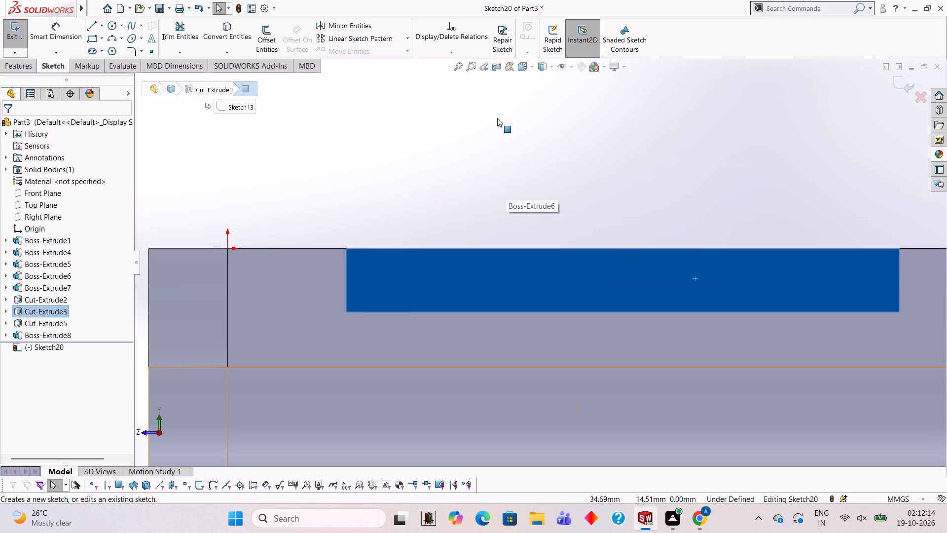
{"action": "scroll", "coordinate": [690, 352], "scroll_direction": "up", "scroll_amount": 2}
{"action": "scroll", "coordinate": [691, 351], "scroll_direction": "down", "scroll_amount": 2}
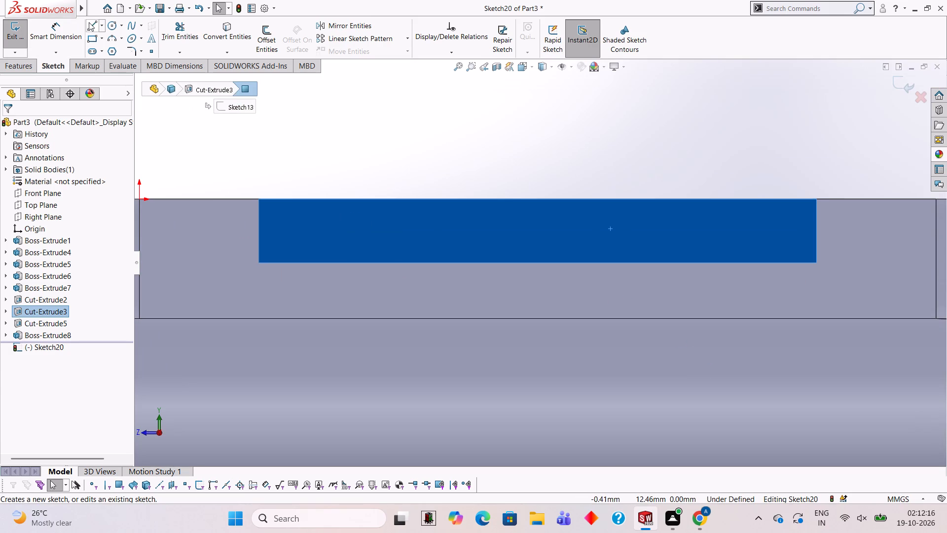
{"action": "left_click", "coordinate": [89, 22]}
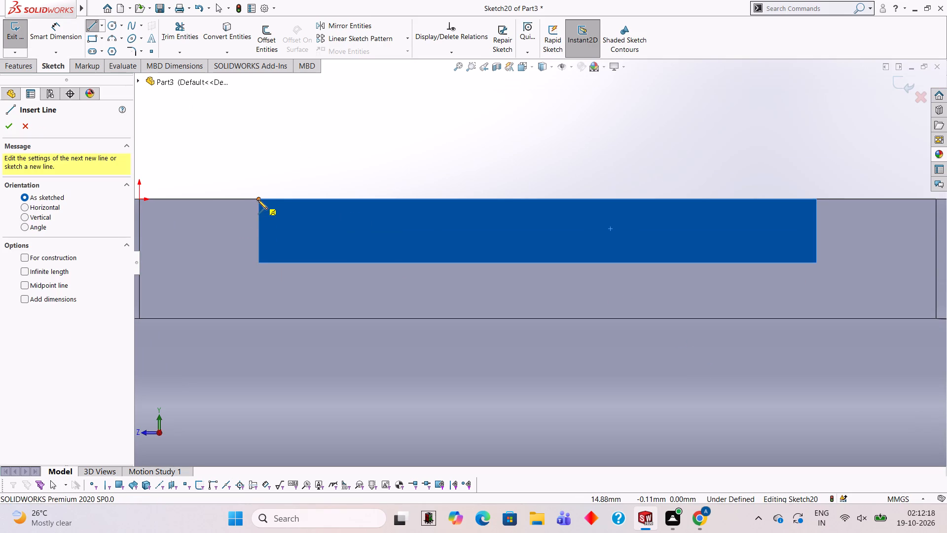
{"action": "left_click", "coordinate": [258, 198]}
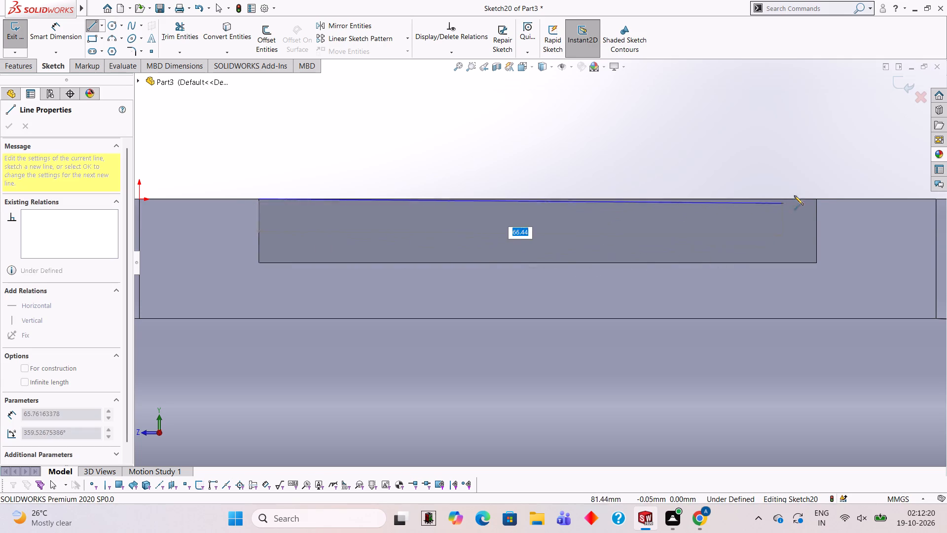
{"action": "left_click", "coordinate": [816, 199]}
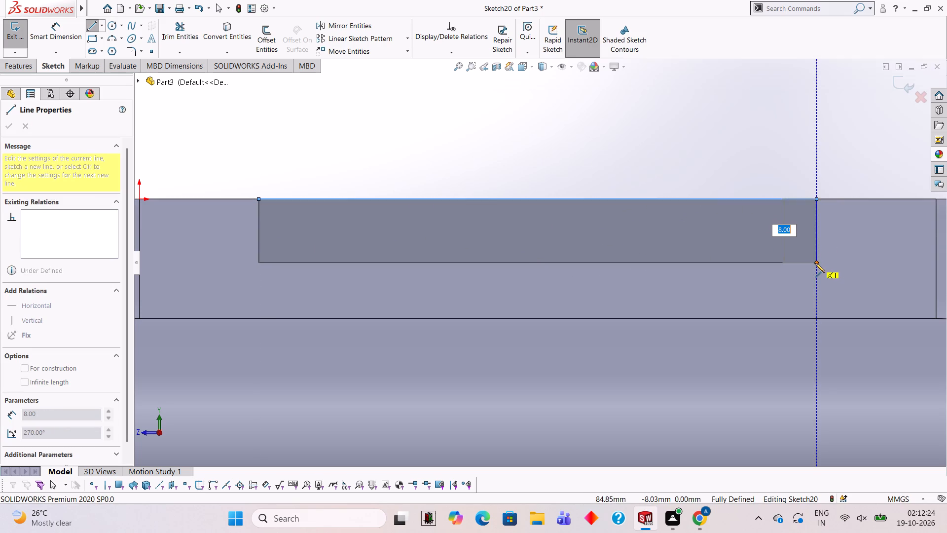
{"action": "left_click", "coordinate": [815, 263]}
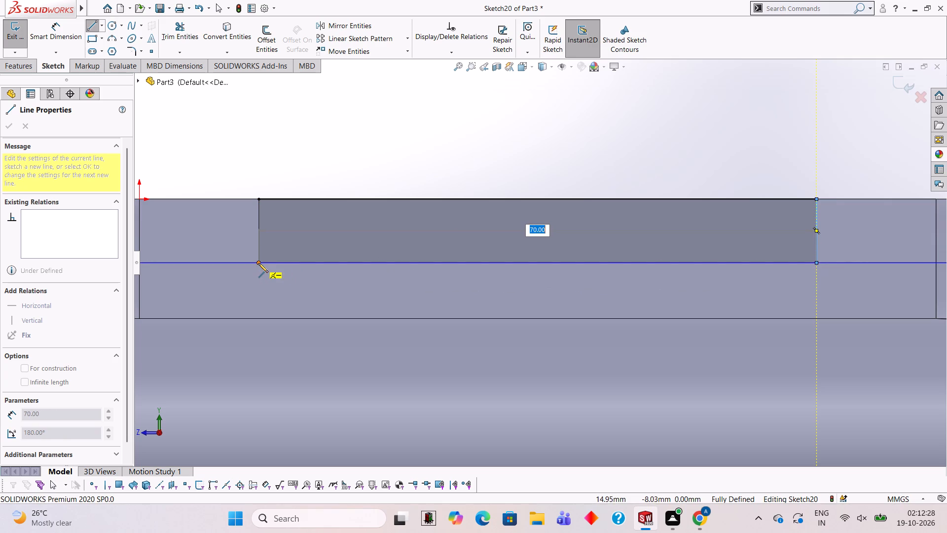
{"action": "left_click", "coordinate": [258, 263]}
{"action": "left_click", "coordinate": [258, 201]}
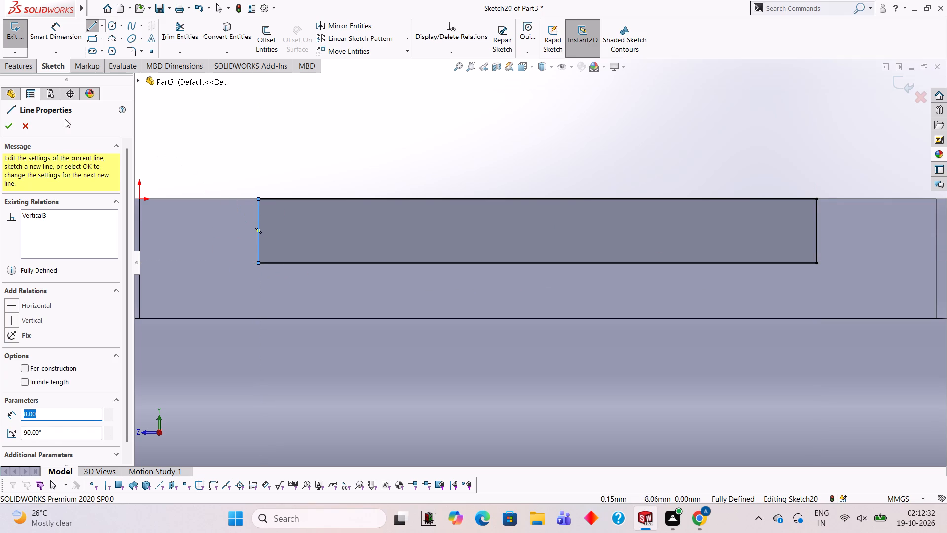
Cut-extrude the rectangle blind to a depth of 0.39 mm towards the large boss, through the thin wall.
{"action": "left_click", "coordinate": [14, 71]}
{"action": "left_click", "coordinate": [167, 46]}
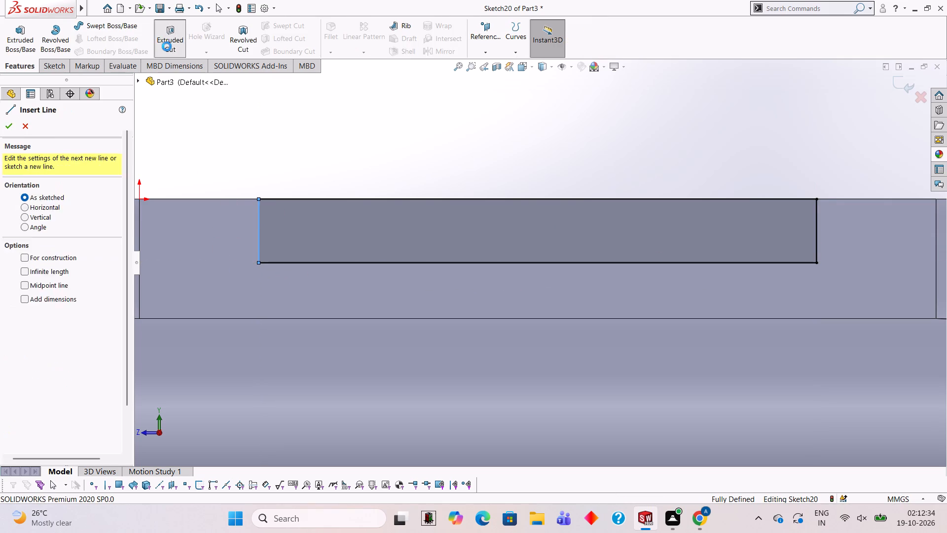
{"action": "middle_click_drag", "start_coordinate": [293, 183], "coordinate": [279, 304]}
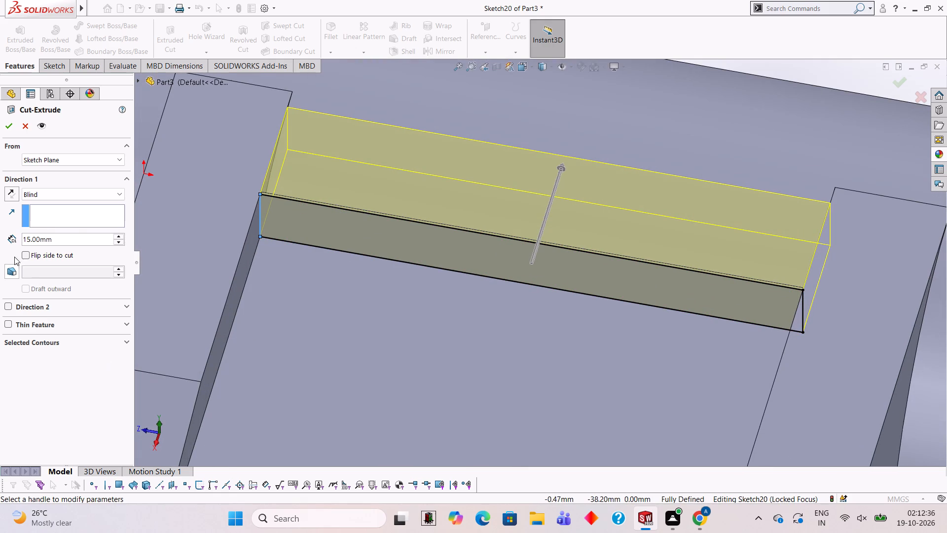
{"action": "left_click", "coordinate": [74, 231]}
{"action": "left_click_drag", "start_coordinate": [75, 232], "coordinate": [79, 241]}
{"action": "left_click", "coordinate": [79, 243]}
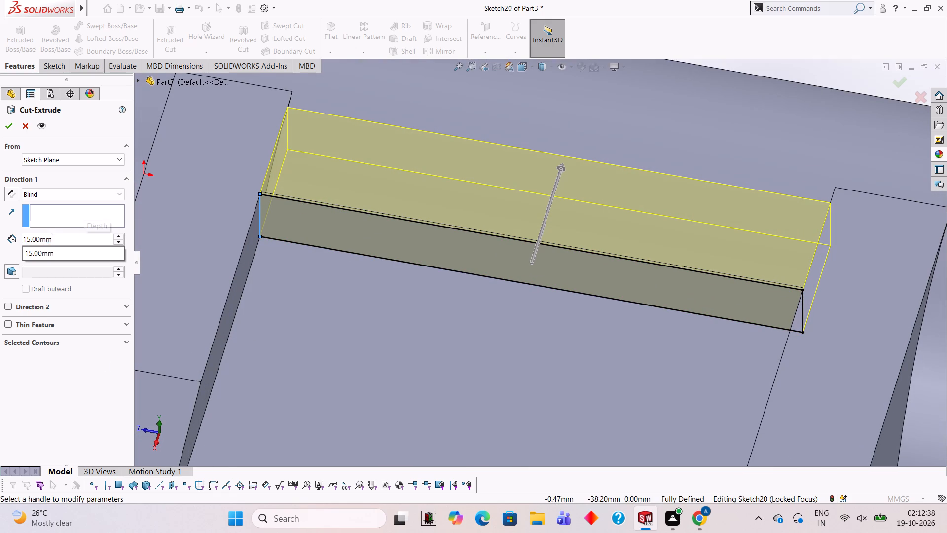
{"action": "key", "text": "BackSpace"}
{"action": "key", "text": "BackSpace"}
{"action": "key", "text": "BackSpace"}
{"action": "key", "text": "BackSpace"}
{"action": "key", "text": "BackSpace"}
{"action": "key", "text": "BackSpace"}
{"action": "key", "text": "BackSpace"}
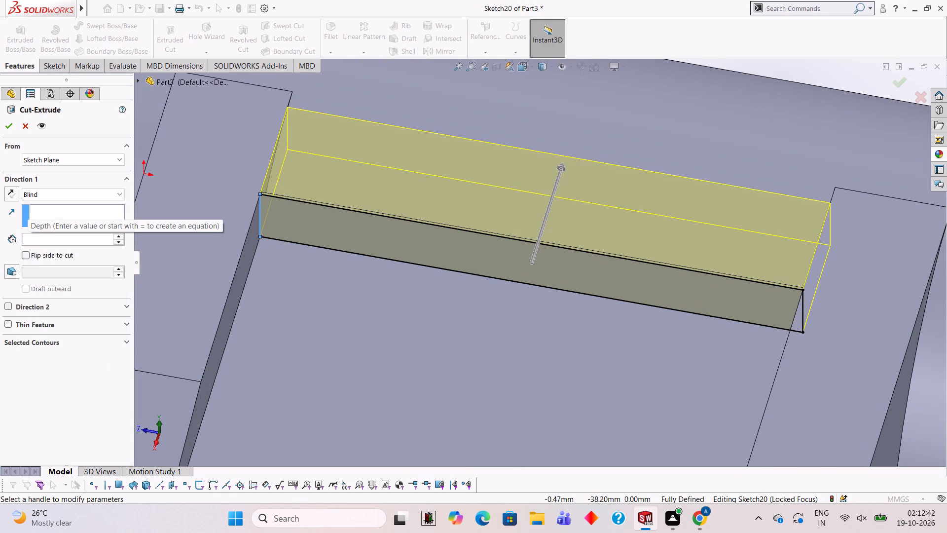
{"action": "key", "text": "0"}
{"action": "type", "text": ".39"}
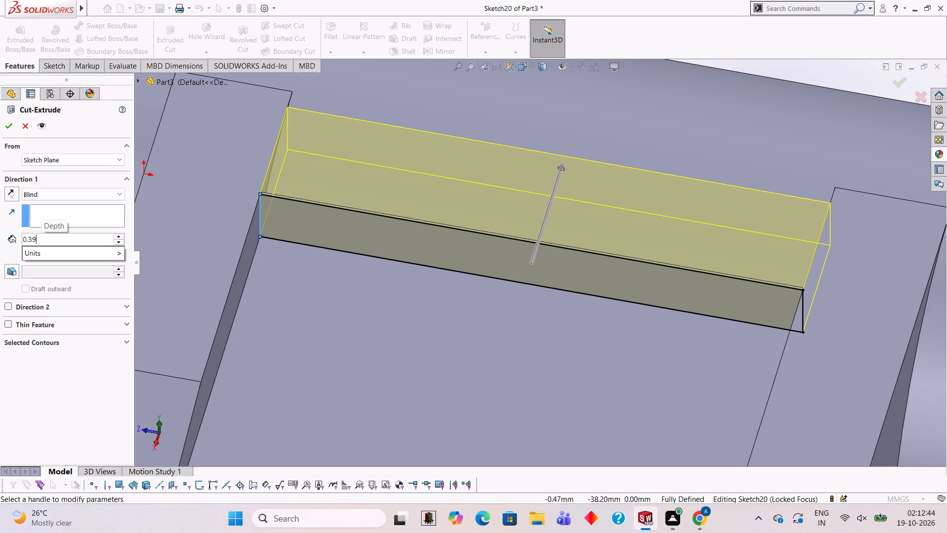
{"action": "key", "text": "Return"}
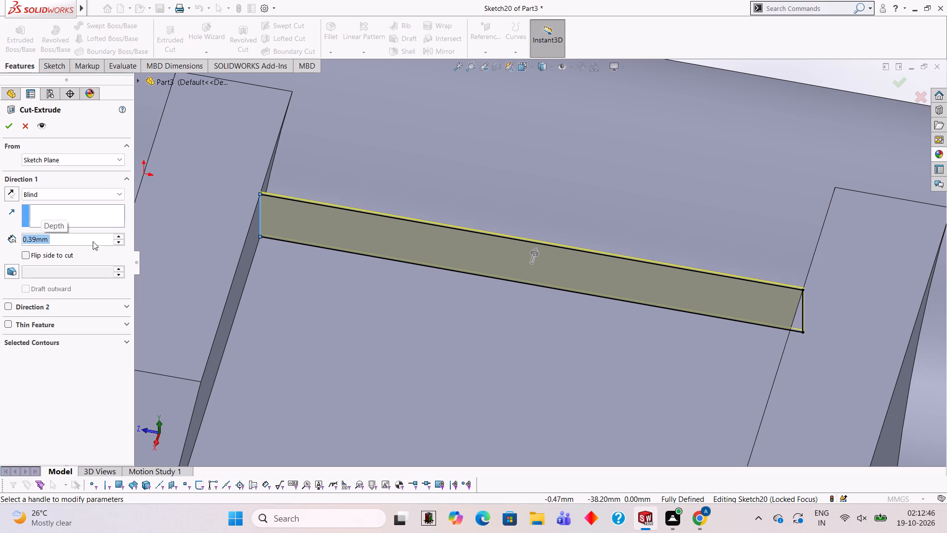
{"action": "middle_click_drag", "start_coordinate": [479, 165], "coordinate": [488, 263]}
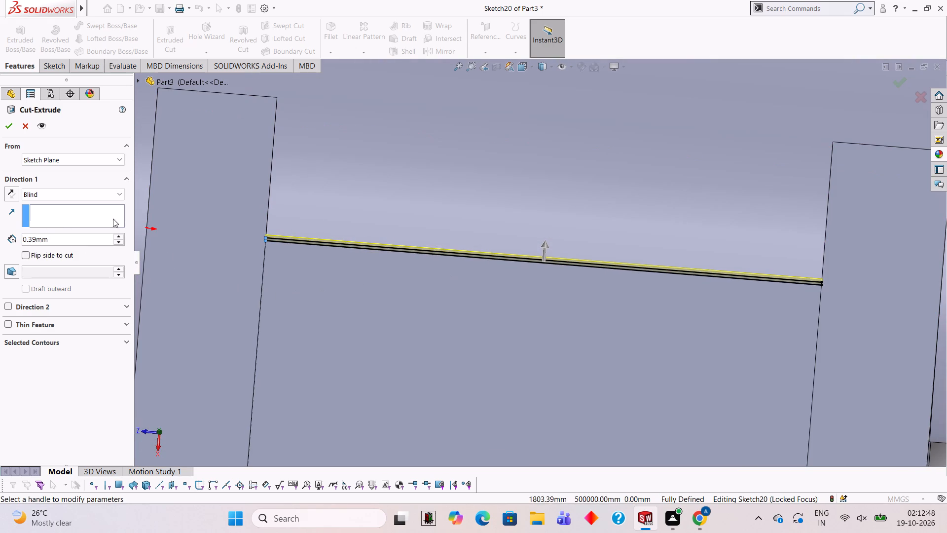
{"action": "left_click", "coordinate": [11, 122]}
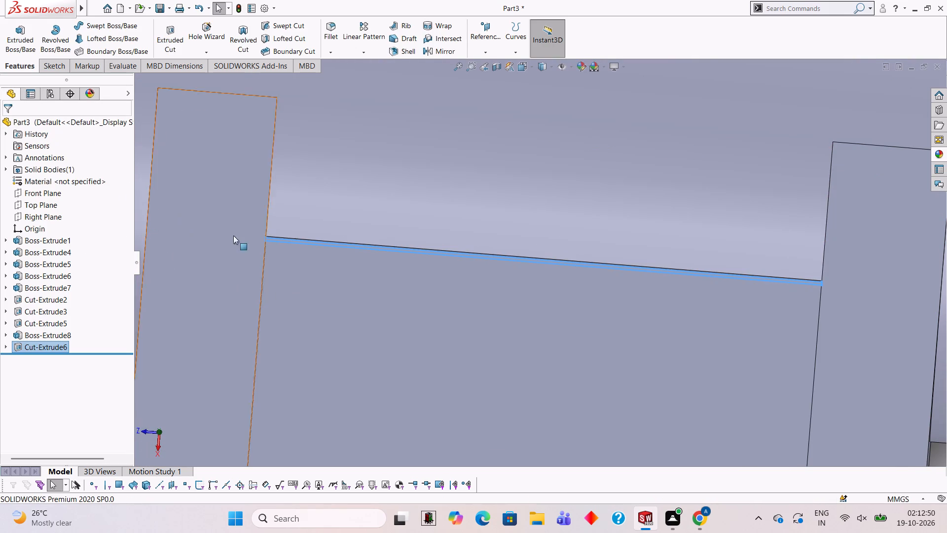
Examine the pocket end where the thin wall was cut, including the boss surface and both side arms.
{"action": "scroll", "coordinate": [386, 277], "scroll_direction": "up", "scroll_amount": 3}
{"action": "key", "text": "Escape"}
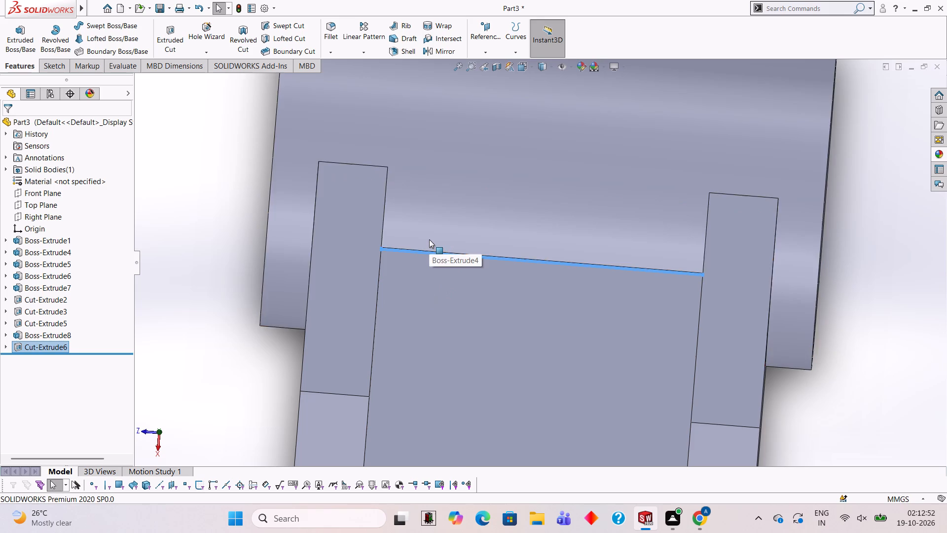
{"action": "scroll", "coordinate": [526, 301], "scroll_direction": "up", "scroll_amount": 1}
{"action": "middle_click_drag", "start_coordinate": [546, 325], "coordinate": [560, 227]}
{"action": "scroll", "coordinate": [518, 282], "scroll_direction": "down", "scroll_amount": 4}
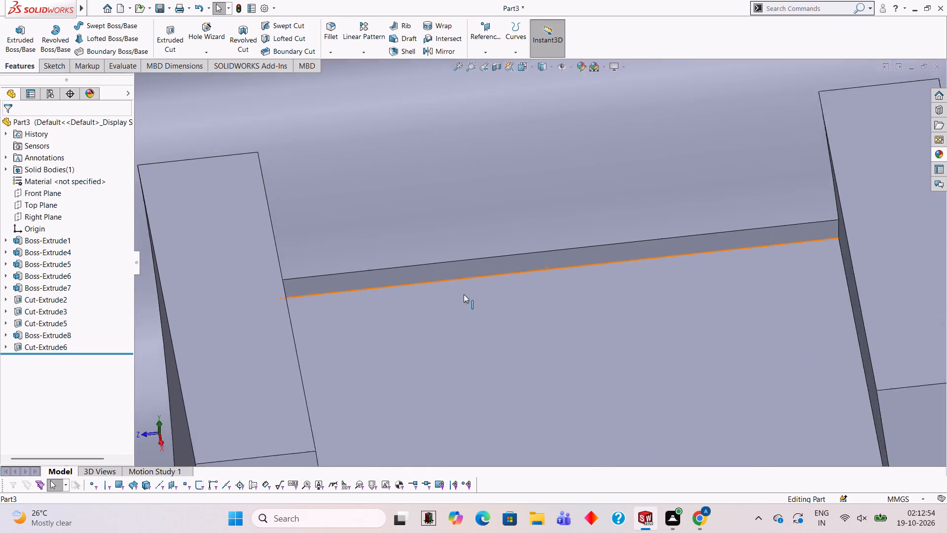
{"action": "scroll", "coordinate": [464, 294], "scroll_direction": "down", "scroll_amount": 2}
{"action": "middle_click_drag", "start_coordinate": [506, 297], "coordinate": [596, 212]}
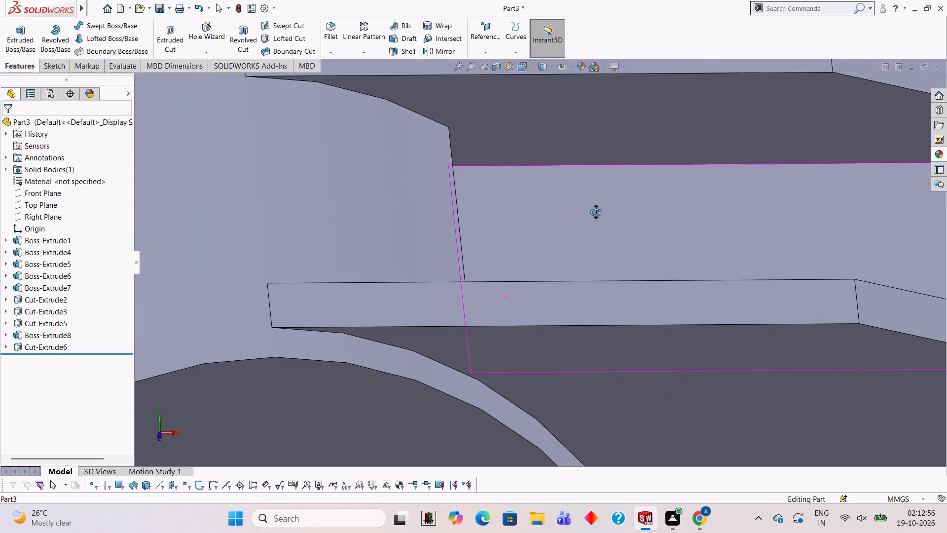
{"action": "middle_click_drag", "start_coordinate": [596, 212], "coordinate": [589, 206]}
{"action": "scroll", "coordinate": [572, 222], "scroll_direction": "up", "scroll_amount": 5}
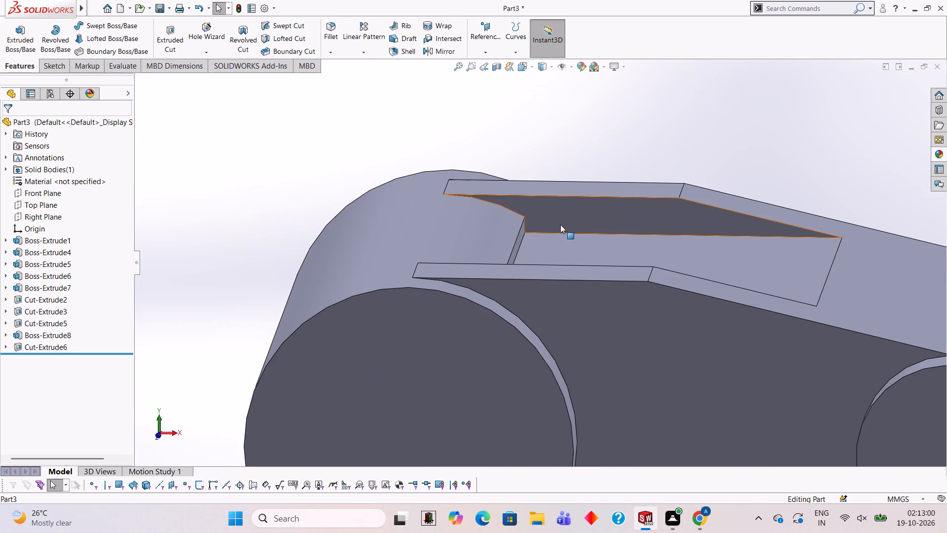
{"action": "middle_click_drag", "start_coordinate": [572, 296], "coordinate": [576, 274]}
{"action": "scroll", "coordinate": [564, 273], "scroll_direction": "down", "scroll_amount": 4}
{"action": "scroll", "coordinate": [550, 305], "scroll_direction": "up", "scroll_amount": 2}
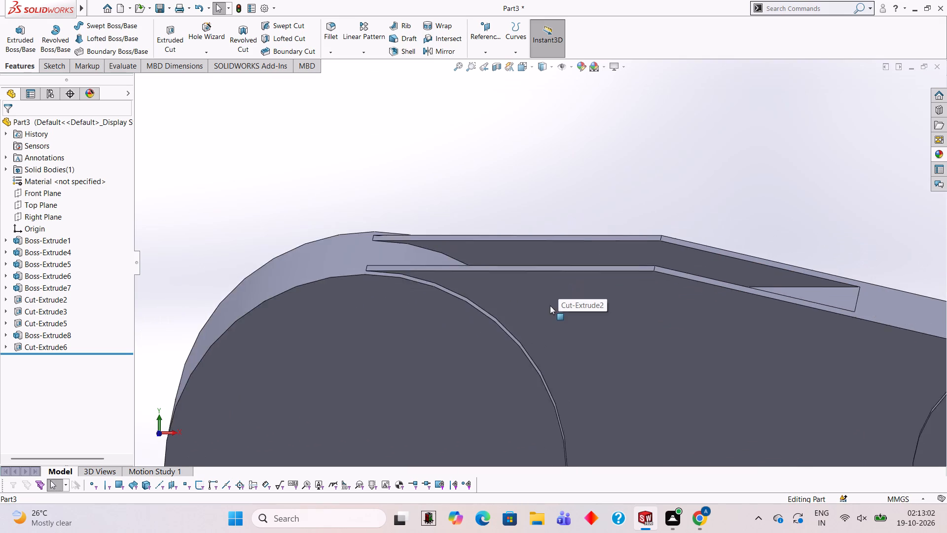
{"action": "scroll", "coordinate": [550, 305], "scroll_direction": "up", "scroll_amount": 4}
{"action": "middle_click_drag", "start_coordinate": [570, 265], "coordinate": [566, 333]}
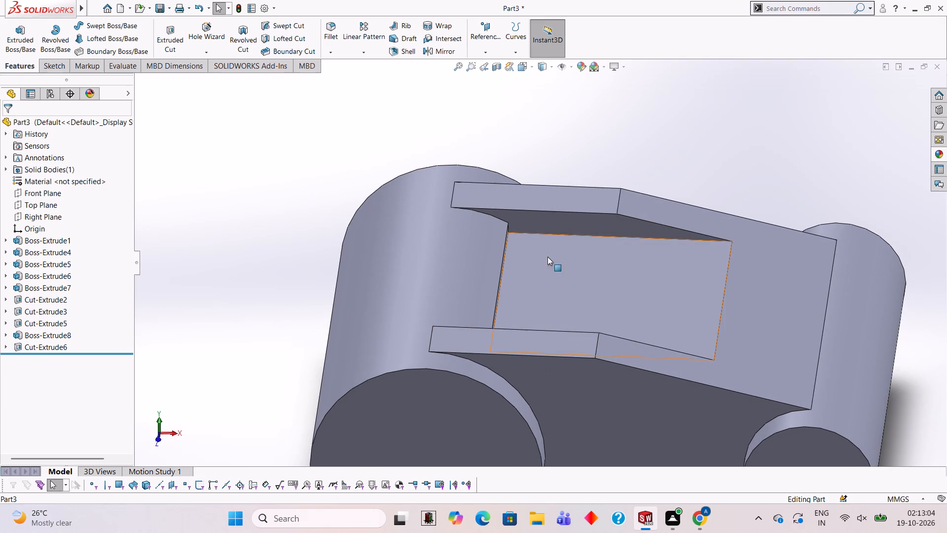
Sketch a 70 mm diameter circle on the large boss's end face, centred on the boss.
{"action": "scroll", "coordinate": [552, 216], "scroll_direction": "down", "scroll_amount": 1}
{"action": "middle_click_drag", "start_coordinate": [552, 216], "coordinate": [549, 306]}
{"action": "scroll", "coordinate": [531, 332], "scroll_direction": "up", "scroll_amount": 1}
{"action": "middle_click_drag", "start_coordinate": [531, 332], "coordinate": [534, 261]}
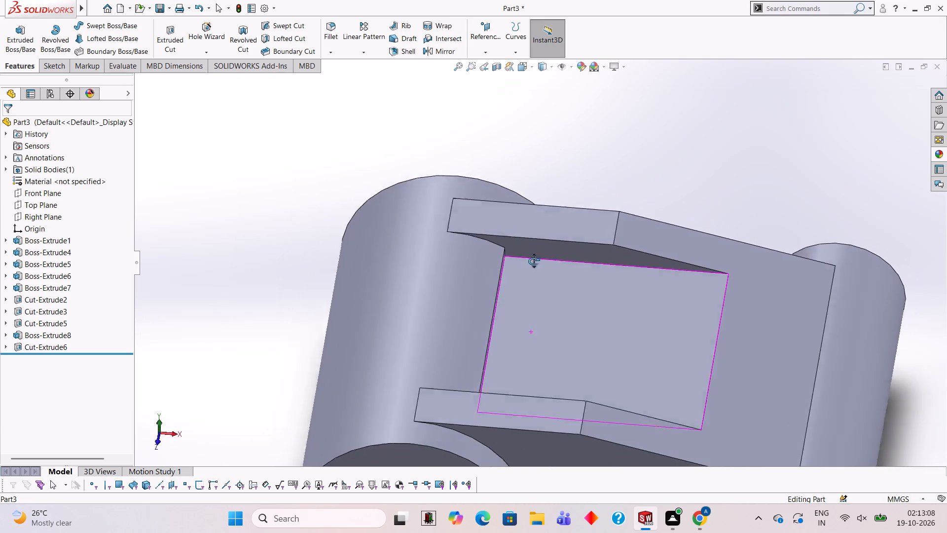
{"action": "middle_click_drag", "start_coordinate": [534, 261], "coordinate": [534, 255]}
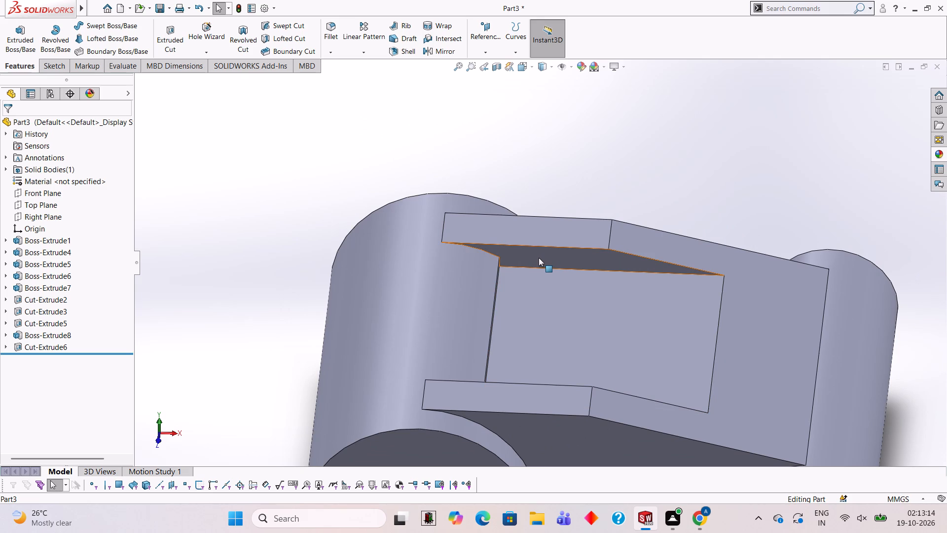
{"action": "scroll", "coordinate": [515, 320], "scroll_direction": "up", "scroll_amount": 3}
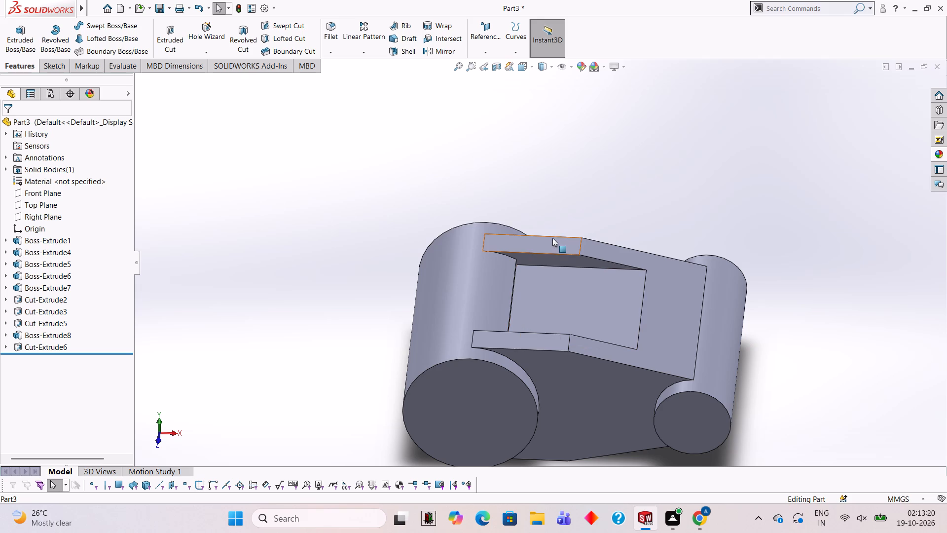
{"action": "left_click", "coordinate": [465, 394]}
{"action": "left_click", "coordinate": [508, 366]}
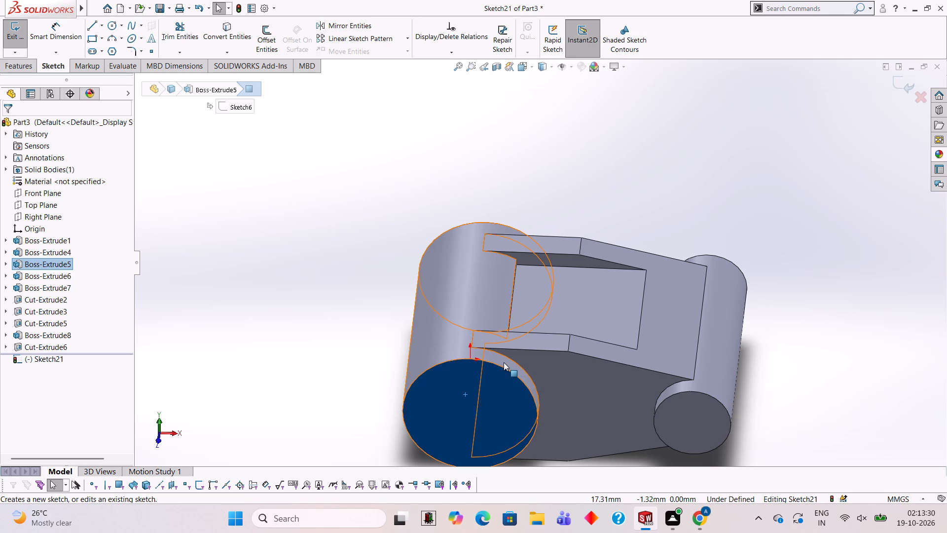
{"action": "key", "text": "ctrl+8"}
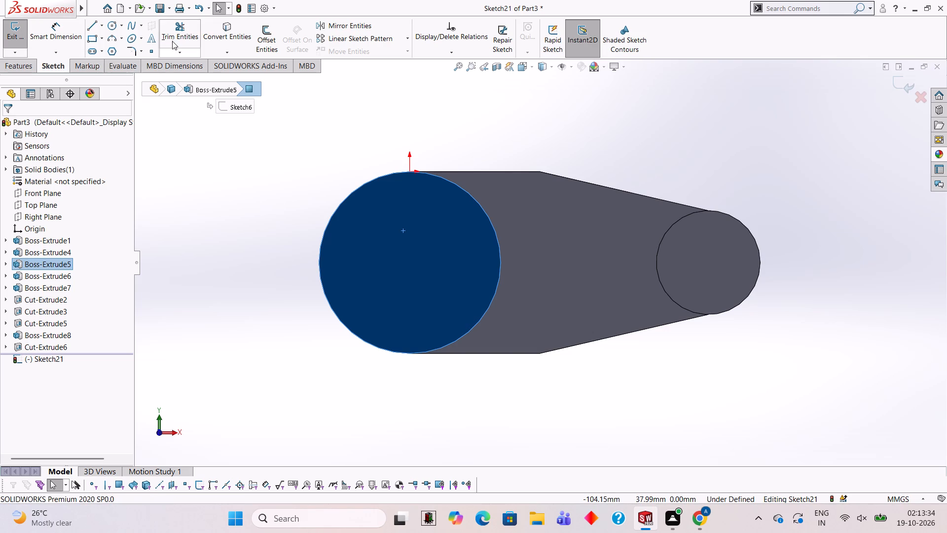
{"action": "left_click", "coordinate": [89, 29]}
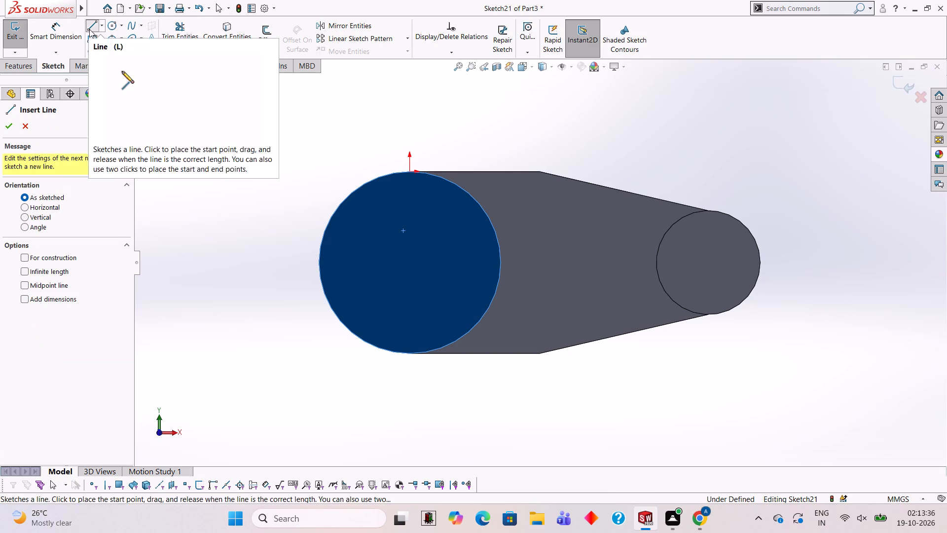
{"action": "left_click", "coordinate": [115, 29]}
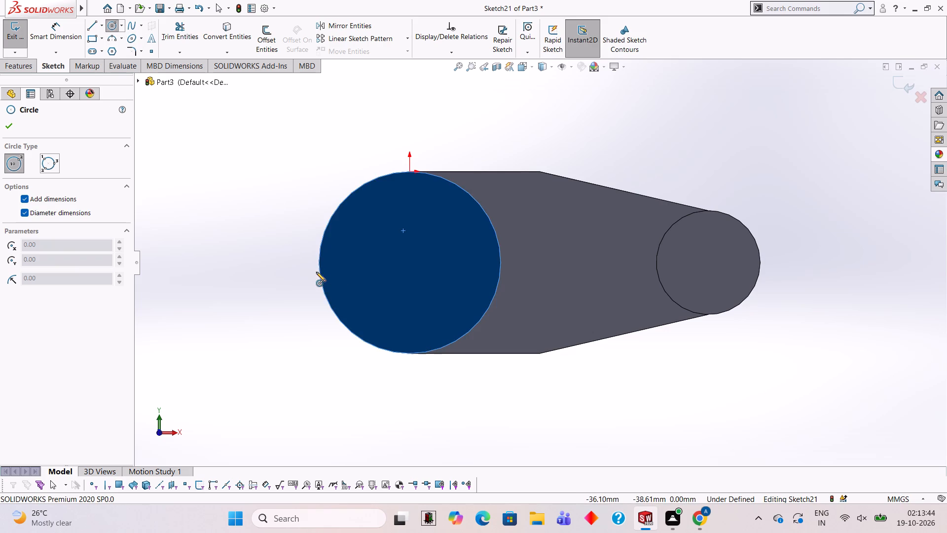
{"action": "left_click", "coordinate": [410, 263]}
{"action": "type", "text": "70"}
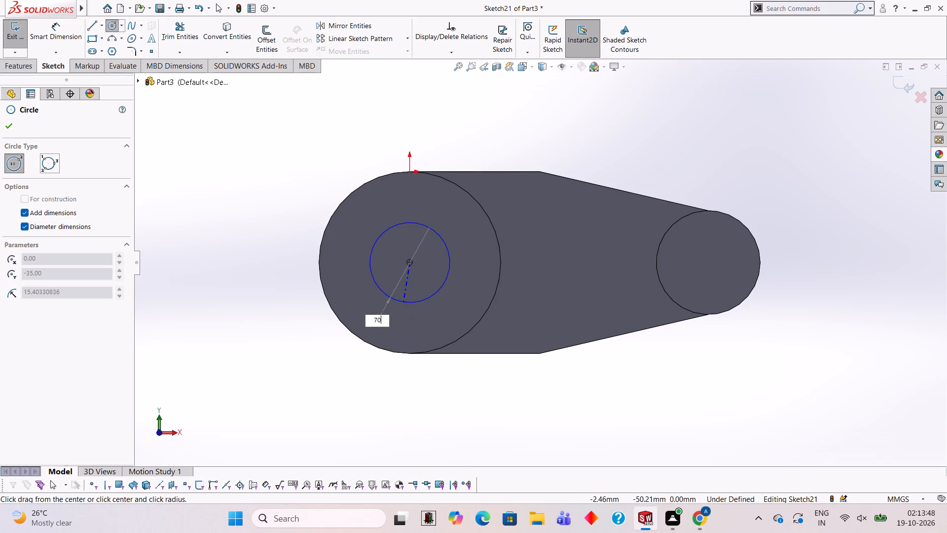
{"action": "key", "text": "Return"}
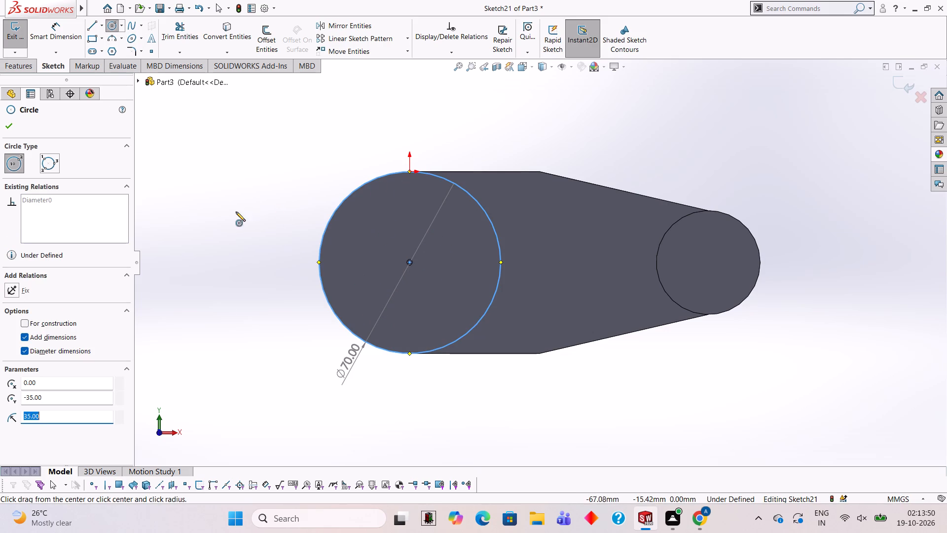
Start a blind boss extrusion of the 70 mm circle, reversed into the part, with a depth of 50 mm.
{"action": "left_click", "coordinate": [27, 65]}
{"action": "left_click", "coordinate": [24, 51]}
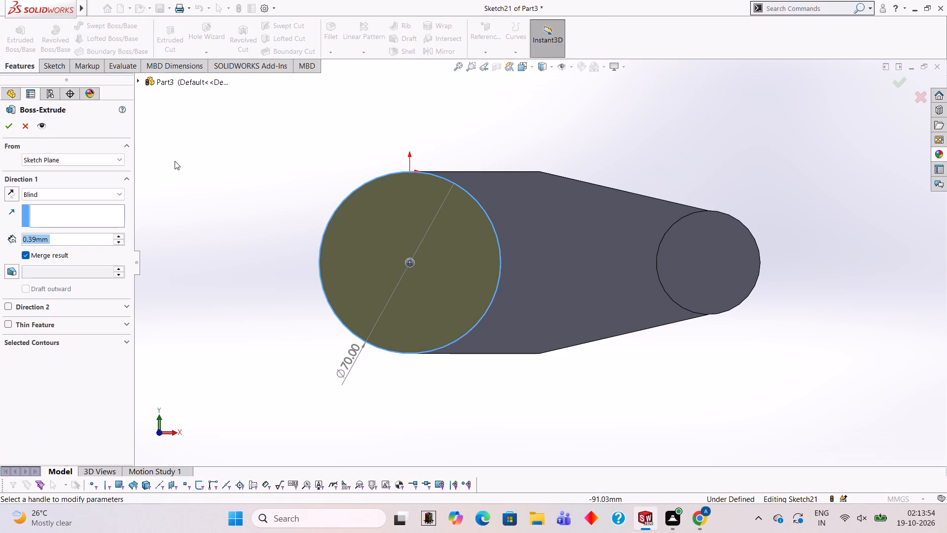
{"action": "middle_click_drag", "start_coordinate": [203, 182], "coordinate": [222, 271]}
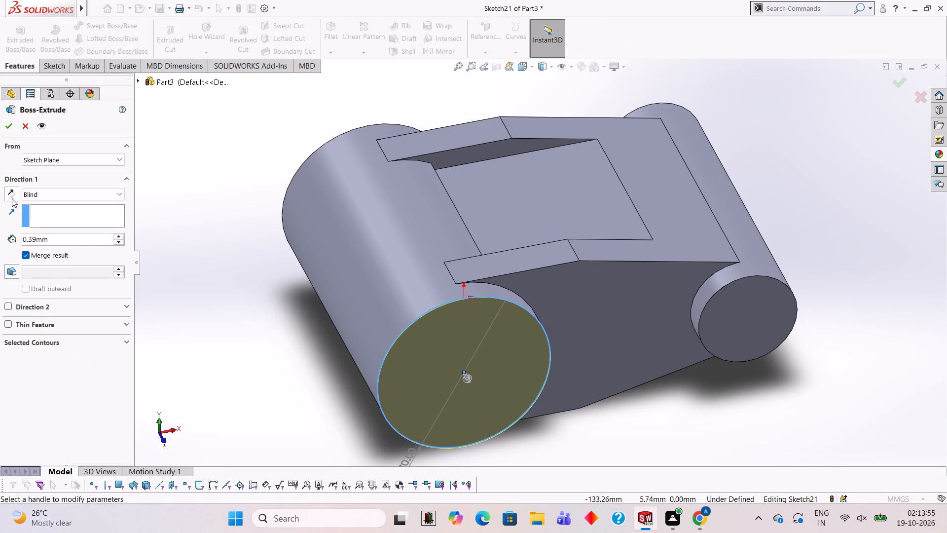
{"action": "left_click", "coordinate": [12, 198]}
{"action": "left_click", "coordinate": [83, 243]}
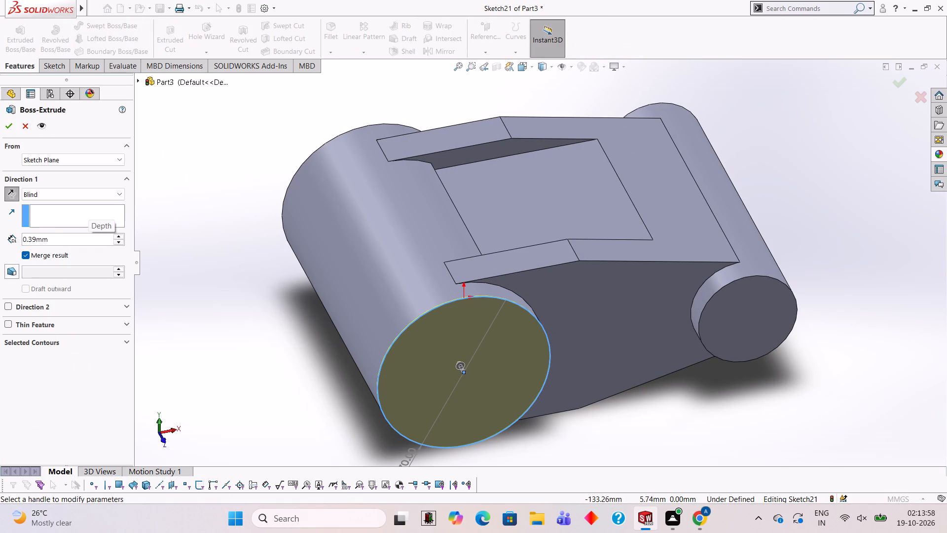
{"action": "key", "text": "BackSpace"}
{"action": "key", "text": "BackSpace"}
{"action": "key", "text": "BackSpace"}
{"action": "key", "text": "BackSpace"}
{"action": "key", "text": "BackSpace"}
{"action": "key", "text": "BackSpace"}
{"action": "type", "text": "50"}
{"action": "key", "text": "Return"}
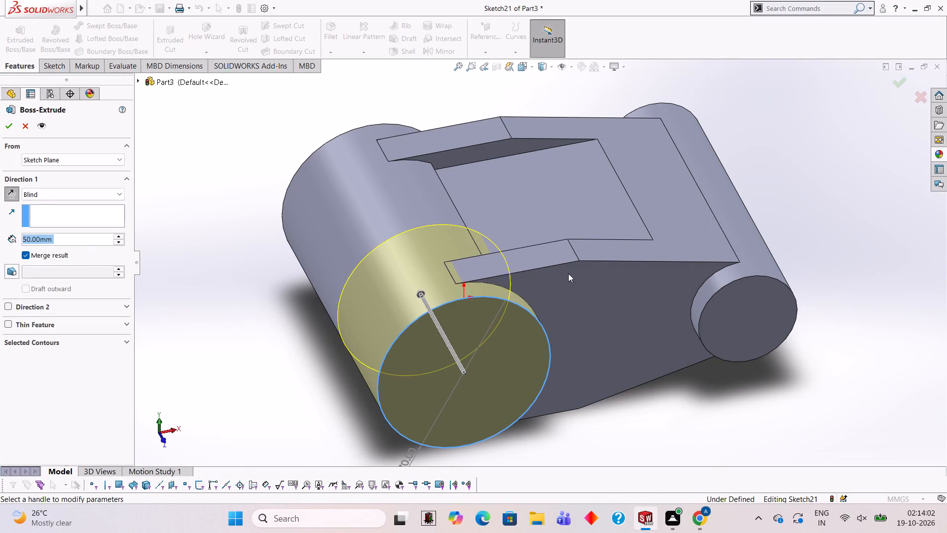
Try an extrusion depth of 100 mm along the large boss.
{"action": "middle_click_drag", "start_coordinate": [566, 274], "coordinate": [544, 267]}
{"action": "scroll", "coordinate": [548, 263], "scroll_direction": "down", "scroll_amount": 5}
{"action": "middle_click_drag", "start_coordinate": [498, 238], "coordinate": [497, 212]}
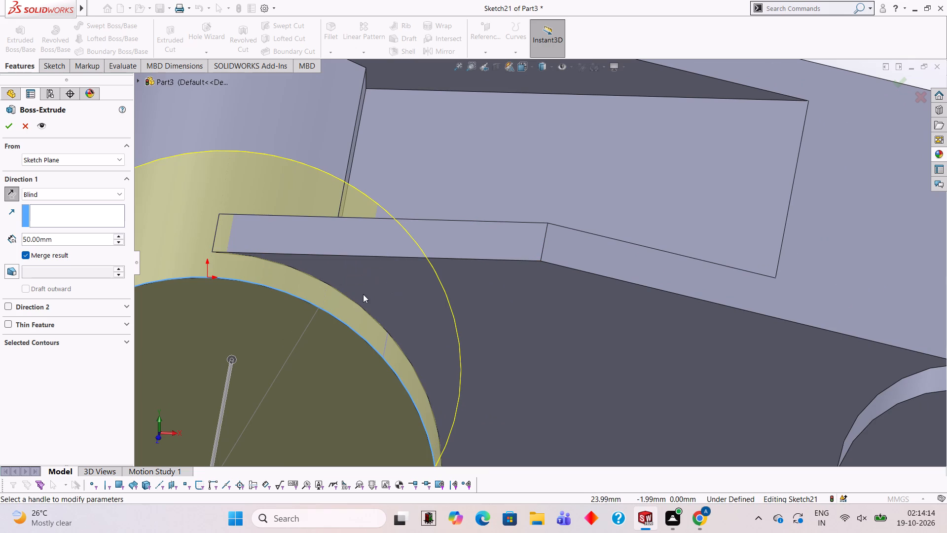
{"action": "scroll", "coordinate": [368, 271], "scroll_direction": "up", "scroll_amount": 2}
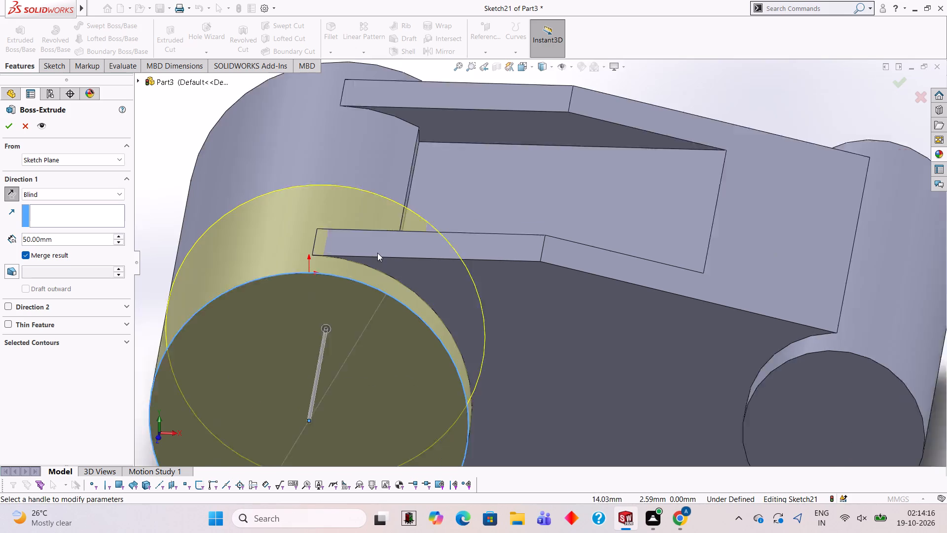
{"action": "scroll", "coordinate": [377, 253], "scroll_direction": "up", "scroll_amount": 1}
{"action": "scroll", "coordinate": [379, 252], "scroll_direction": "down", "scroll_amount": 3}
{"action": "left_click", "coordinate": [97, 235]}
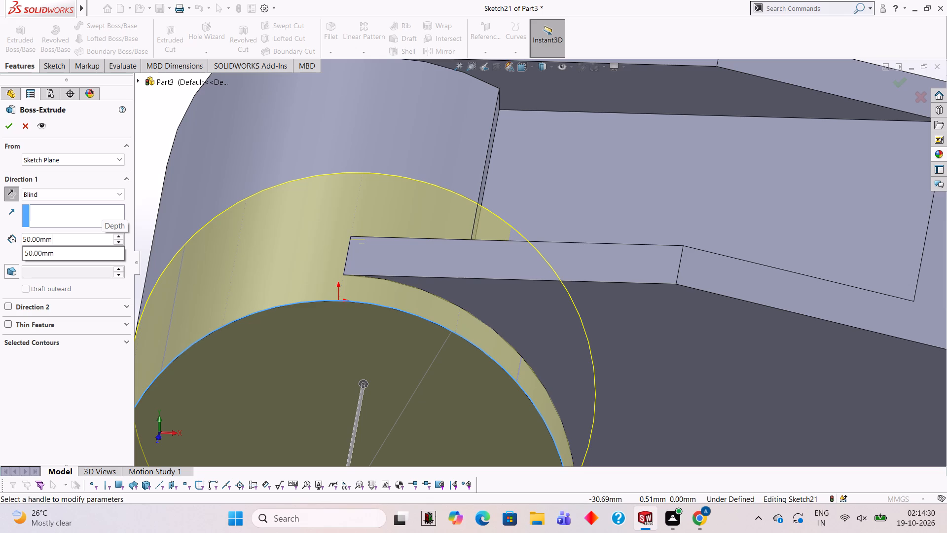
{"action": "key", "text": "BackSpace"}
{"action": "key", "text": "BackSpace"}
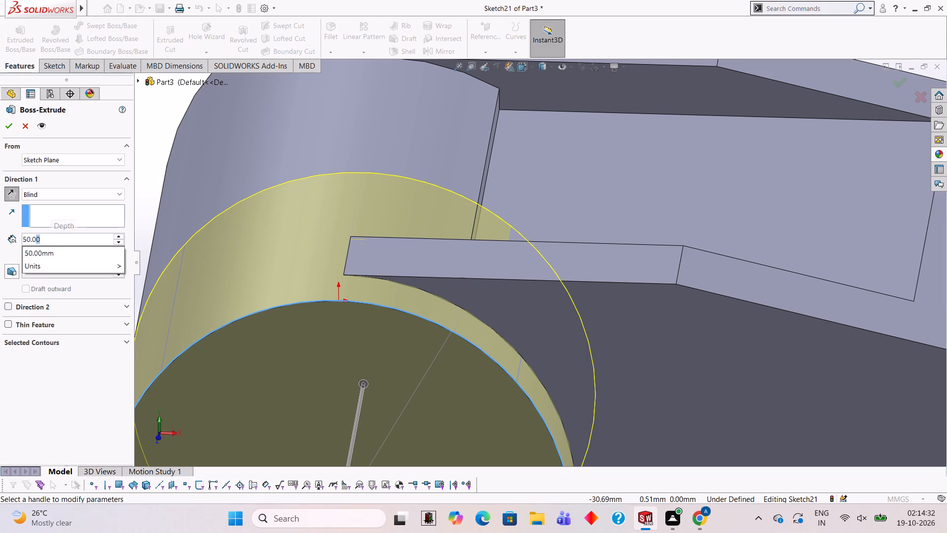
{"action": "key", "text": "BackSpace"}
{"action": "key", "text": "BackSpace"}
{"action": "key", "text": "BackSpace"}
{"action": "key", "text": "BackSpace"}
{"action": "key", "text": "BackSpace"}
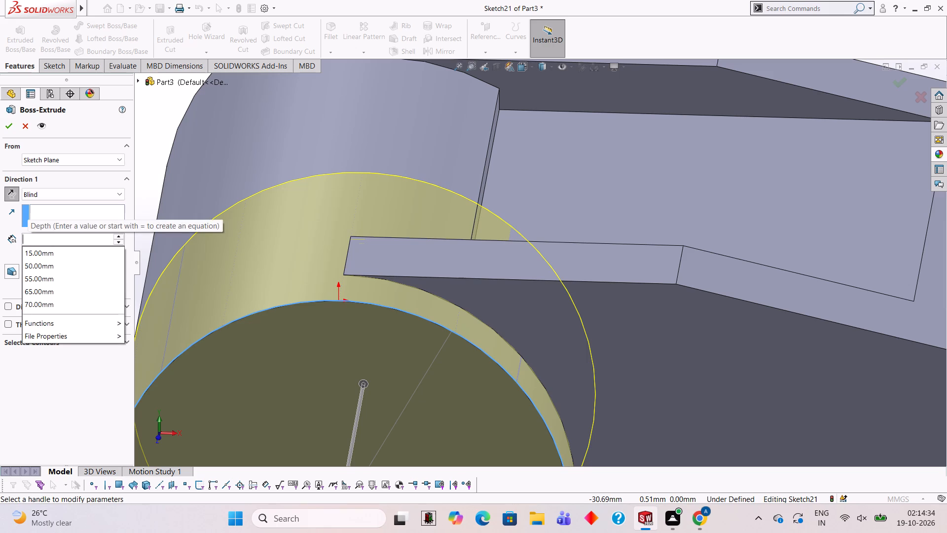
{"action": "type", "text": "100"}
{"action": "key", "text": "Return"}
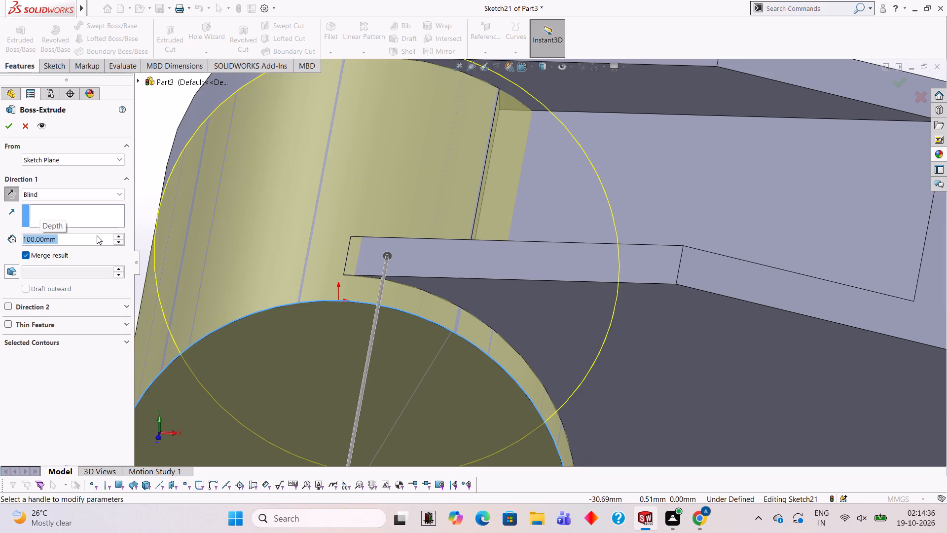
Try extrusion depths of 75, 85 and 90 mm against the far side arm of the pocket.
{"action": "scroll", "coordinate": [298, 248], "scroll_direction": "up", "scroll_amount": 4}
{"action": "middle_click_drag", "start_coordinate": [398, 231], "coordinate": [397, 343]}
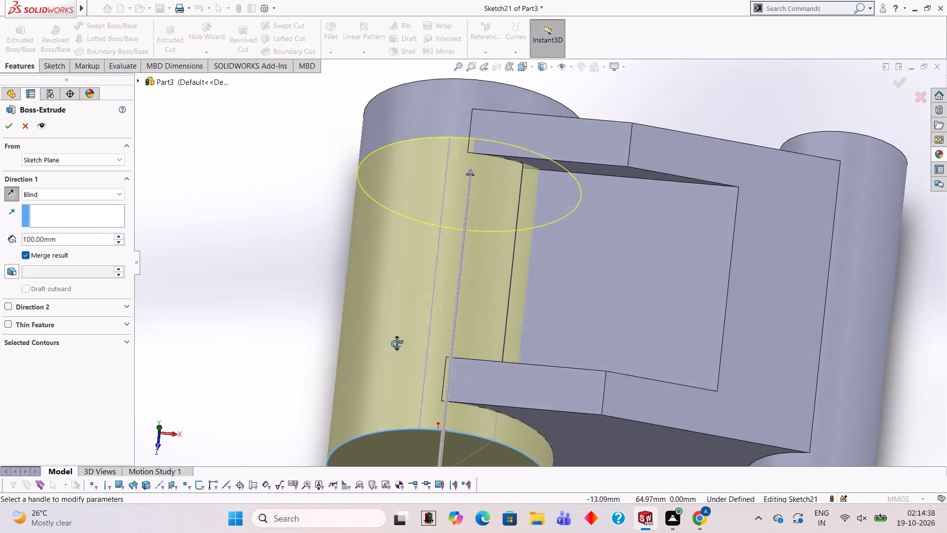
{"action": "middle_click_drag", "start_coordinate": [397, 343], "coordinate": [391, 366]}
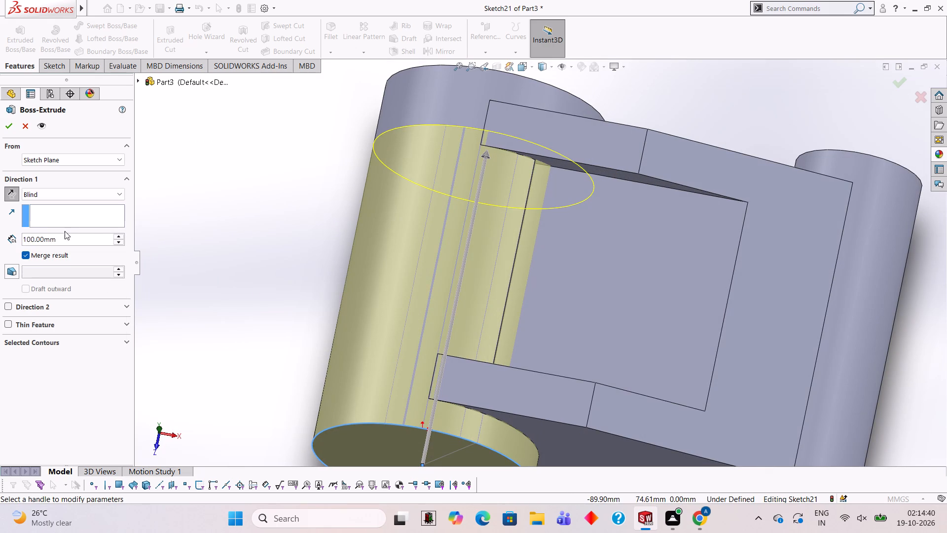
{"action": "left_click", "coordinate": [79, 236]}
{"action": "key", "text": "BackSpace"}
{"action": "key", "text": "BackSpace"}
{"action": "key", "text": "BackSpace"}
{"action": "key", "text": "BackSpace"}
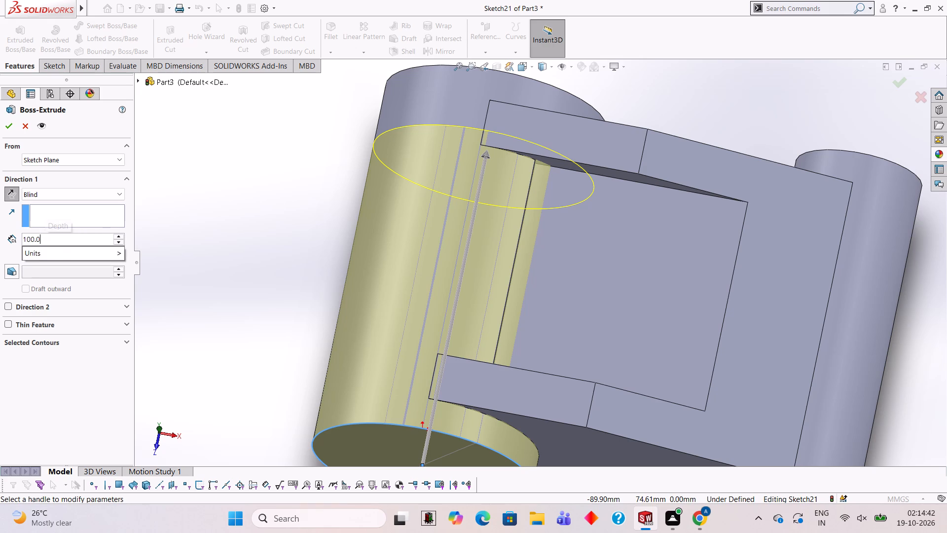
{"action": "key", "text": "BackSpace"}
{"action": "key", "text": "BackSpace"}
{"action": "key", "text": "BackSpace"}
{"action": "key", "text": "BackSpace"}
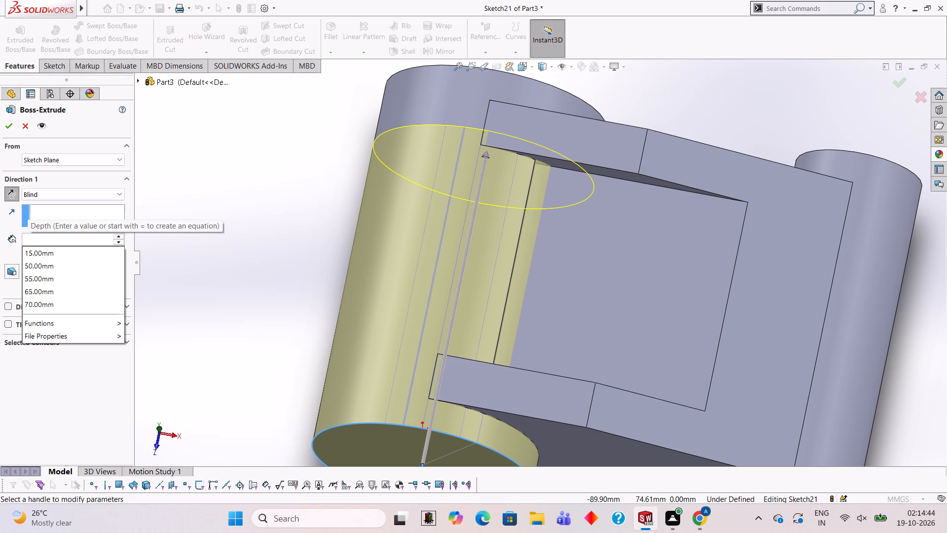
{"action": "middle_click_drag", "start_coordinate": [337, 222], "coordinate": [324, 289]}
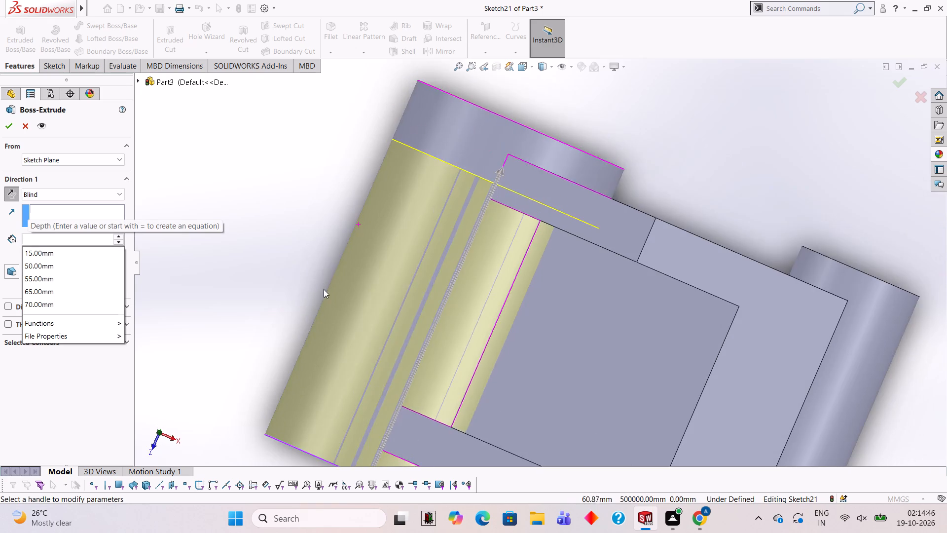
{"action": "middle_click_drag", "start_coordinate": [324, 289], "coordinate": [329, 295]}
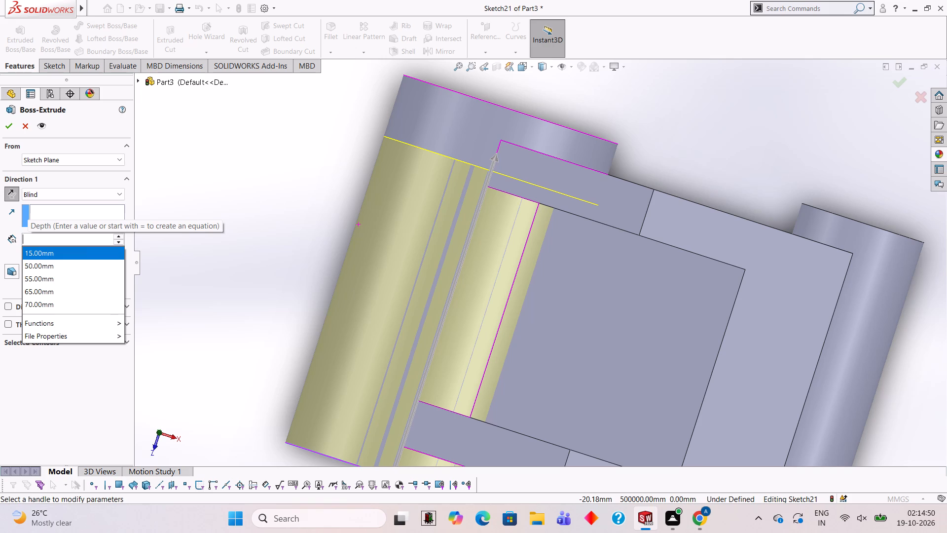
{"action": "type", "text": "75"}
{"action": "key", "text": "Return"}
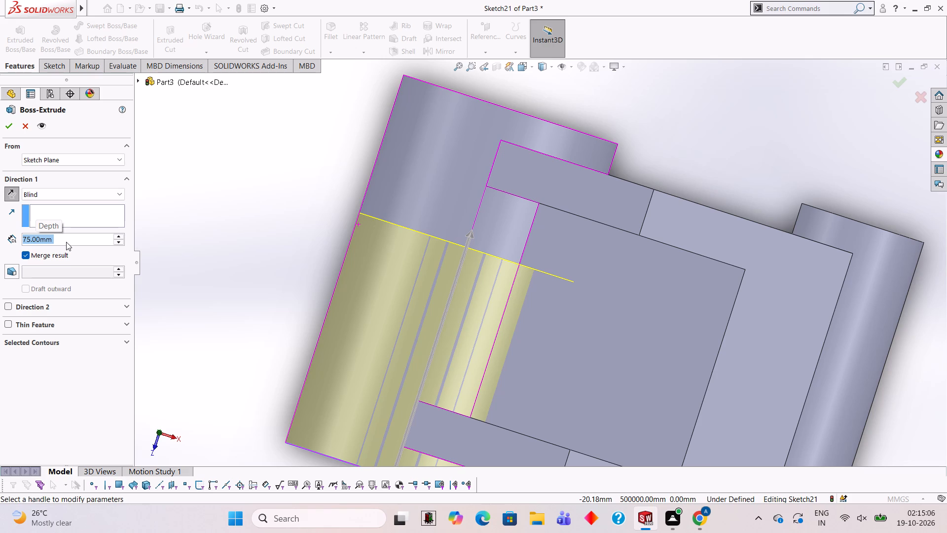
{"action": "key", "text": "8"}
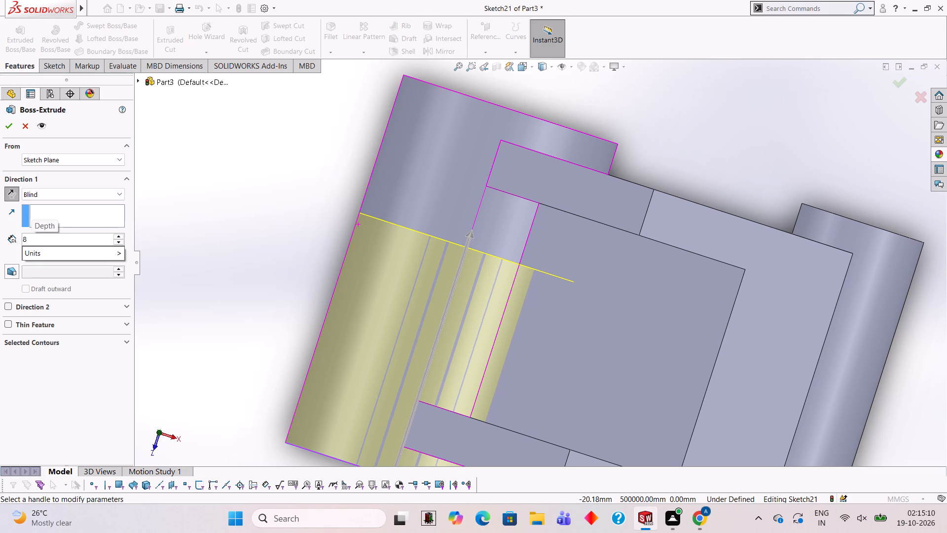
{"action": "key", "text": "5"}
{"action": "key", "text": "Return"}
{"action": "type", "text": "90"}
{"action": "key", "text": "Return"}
Set the extrusion depth to 95 mm and complete the boss extrusion.
{"action": "type", "text": "95"}
{"action": "key", "text": "Return"}
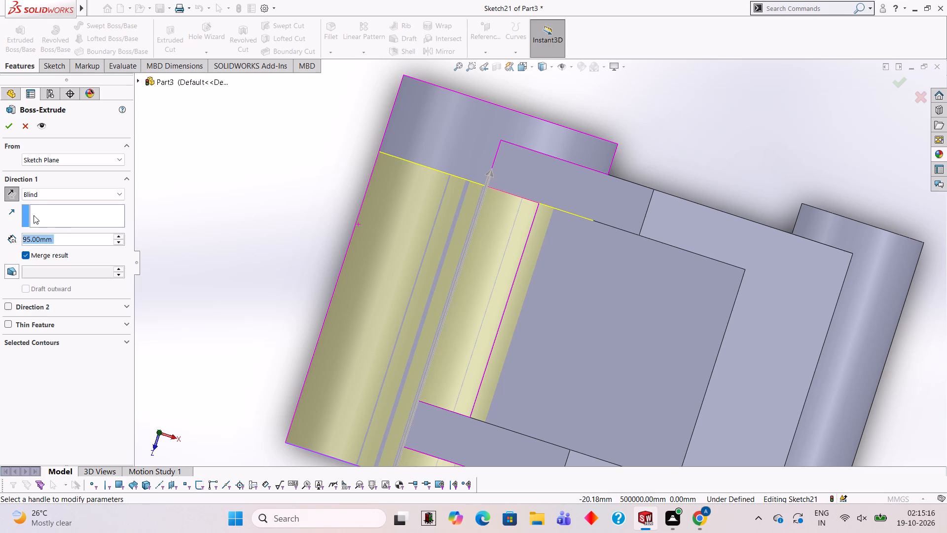
{"action": "left_click", "coordinate": [4, 127]}
{"action": "left_click", "coordinate": [186, 196]}
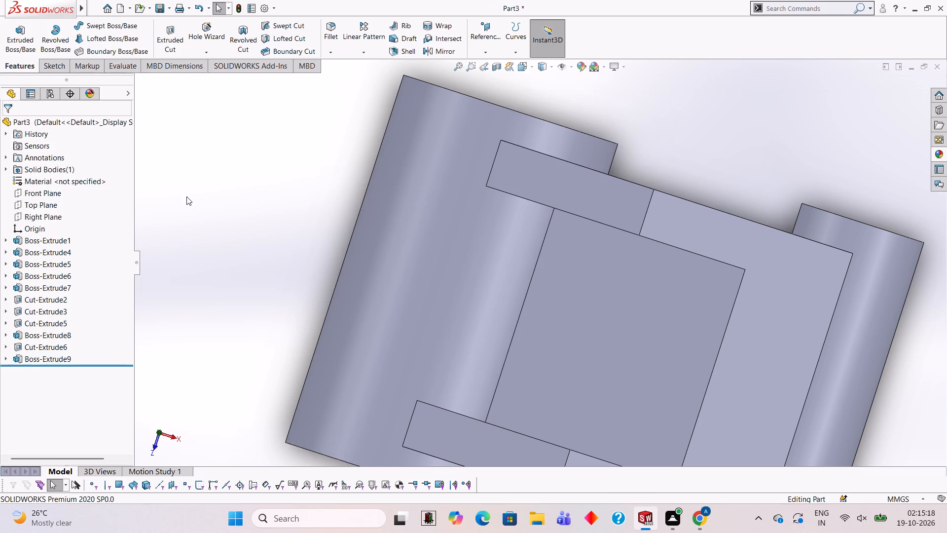
Examine the pocket end where the extruded boss meets the pocket floor and both side arms.
{"action": "middle_click_drag", "start_coordinate": [403, 336], "coordinate": [417, 188]}
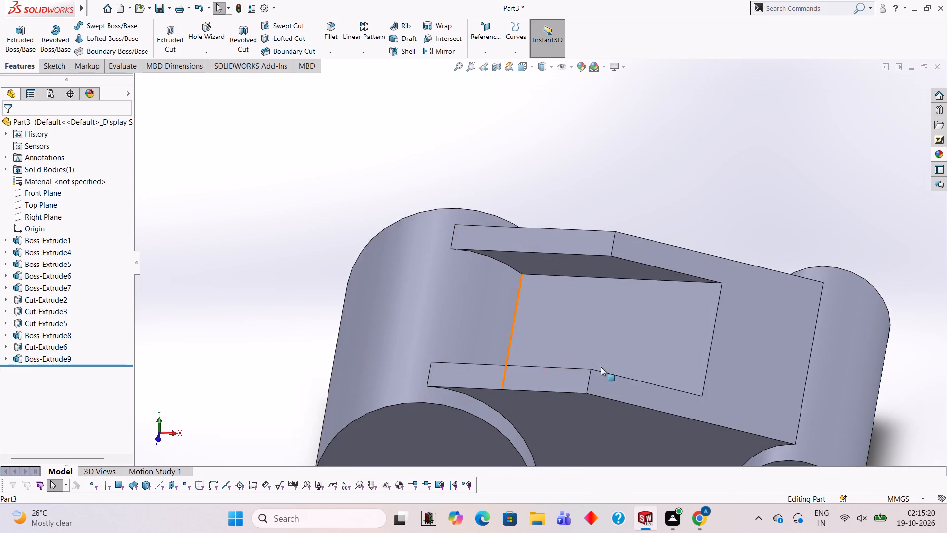
{"action": "scroll", "coordinate": [616, 373], "scroll_direction": "up", "scroll_amount": 2}
{"action": "middle_click_drag", "start_coordinate": [615, 372], "coordinate": [623, 339]}
{"action": "scroll", "coordinate": [566, 367], "scroll_direction": "down", "scroll_amount": 1}
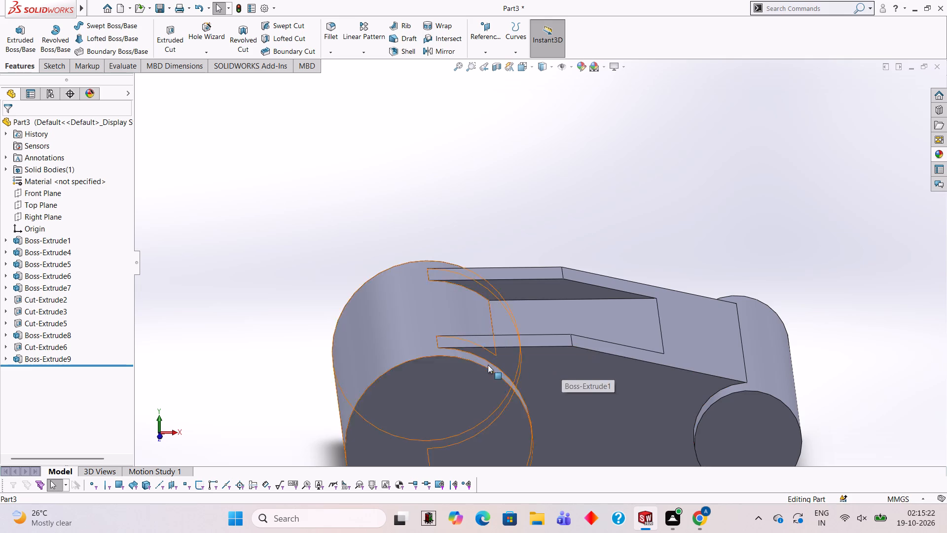
{"action": "scroll", "coordinate": [517, 289], "scroll_direction": "down", "scroll_amount": 4}
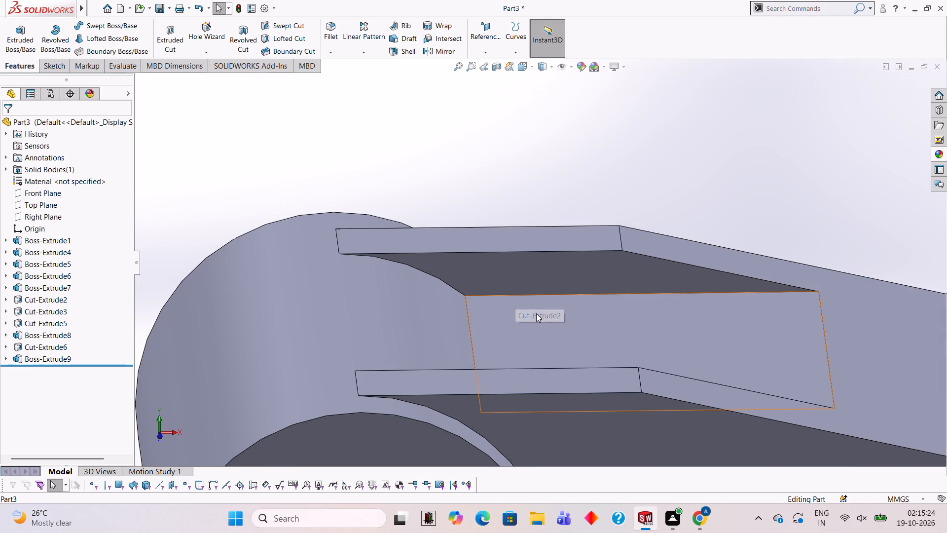
{"action": "scroll", "coordinate": [536, 313], "scroll_direction": "up", "scroll_amount": 2}
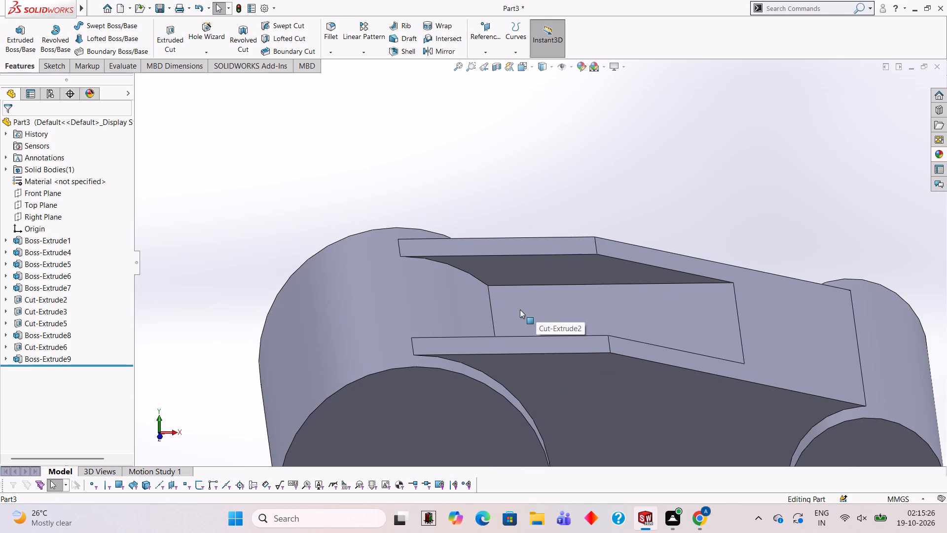
{"action": "scroll", "coordinate": [537, 323], "scroll_direction": "up", "scroll_amount": 3}
{"action": "scroll", "coordinate": [537, 323], "scroll_direction": "down", "scroll_amount": 2}
{"action": "left_click", "coordinate": [542, 136]}
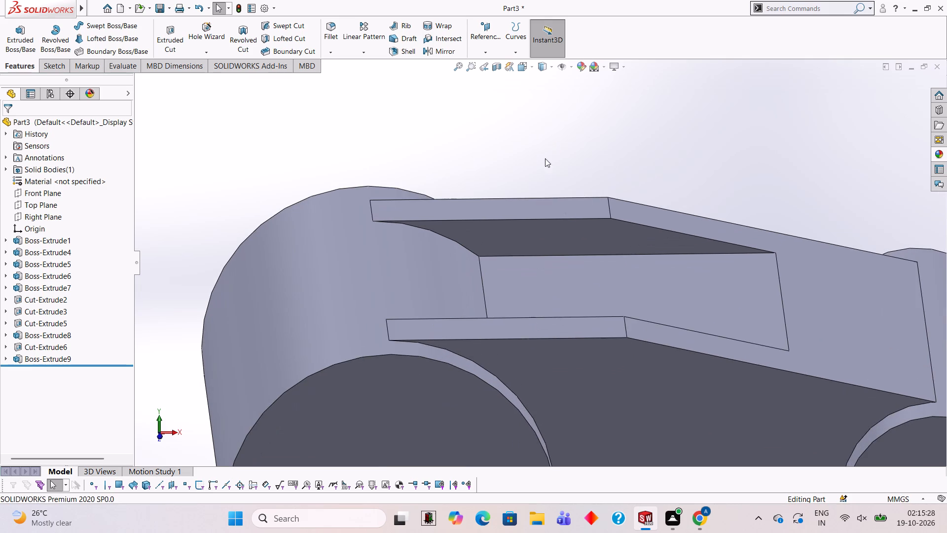
{"action": "scroll", "coordinate": [576, 295], "scroll_direction": "up", "scroll_amount": 3}
{"action": "scroll", "coordinate": [573, 281], "scroll_direction": "down", "scroll_amount": 2}
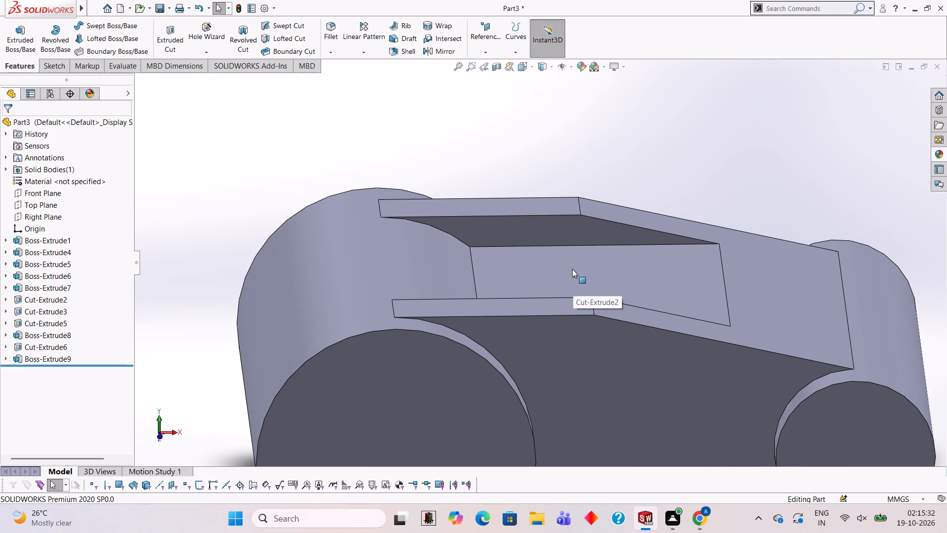
Examine the pocket floor, both side arms and the round boss surface from several angles.
{"action": "scroll", "coordinate": [545, 299], "scroll_direction": "up", "scroll_amount": 3}
{"action": "scroll", "coordinate": [545, 297], "scroll_direction": "down", "scroll_amount": 2}
{"action": "middle_click_drag", "start_coordinate": [608, 197], "coordinate": [572, 224]}
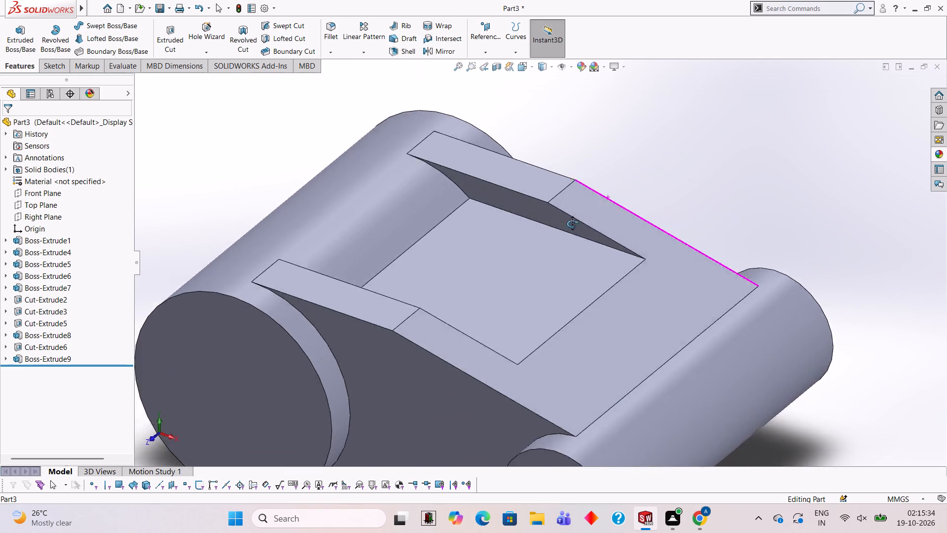
{"action": "middle_click_drag", "start_coordinate": [572, 224], "coordinate": [598, 179]}
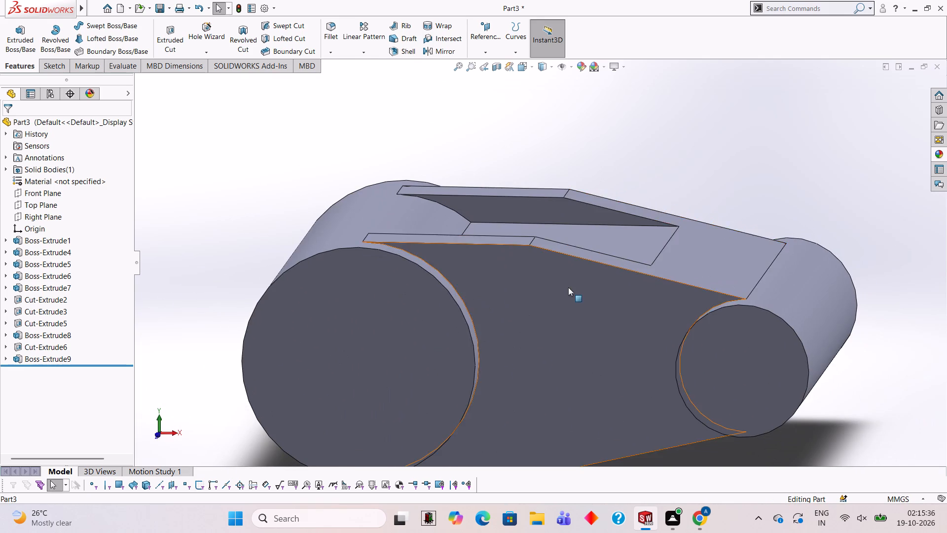
{"action": "middle_click_drag", "start_coordinate": [579, 293], "coordinate": [583, 282]}
{"action": "middle_click_drag", "start_coordinate": [615, 190], "coordinate": [620, 337]}
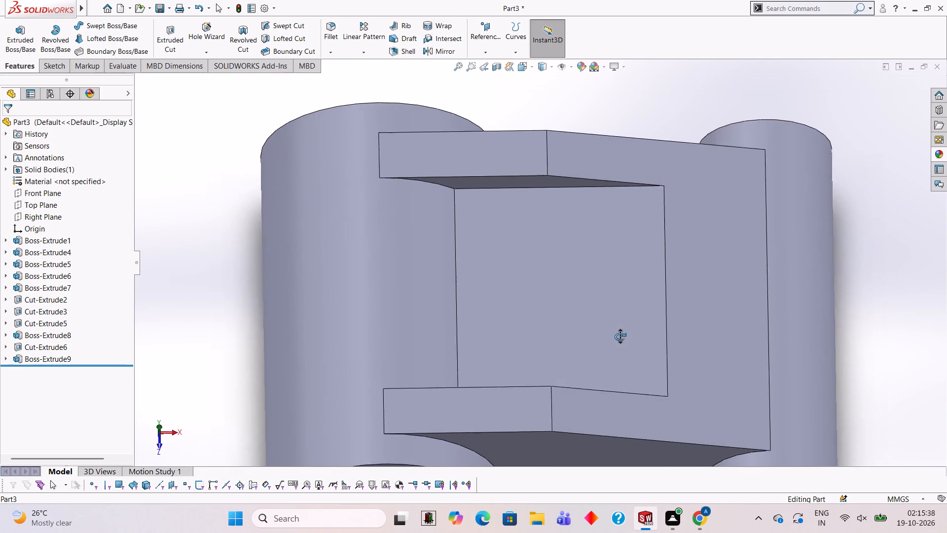
{"action": "middle_click_drag", "start_coordinate": [620, 337], "coordinate": [622, 245]}
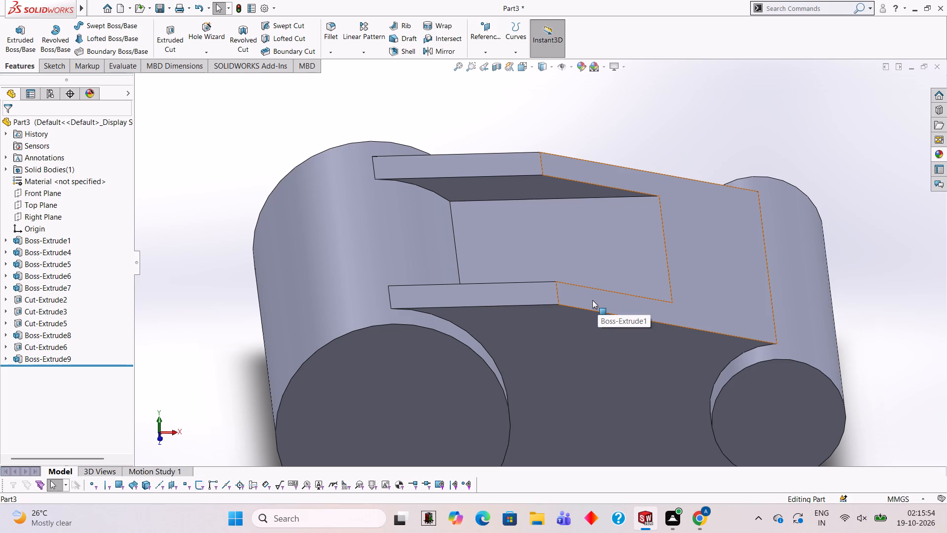
On the pocket floor, sketch an 85 mm horizontal line from the far arm's inner bend corner to the small boss's outer edge.
{"action": "middle_click_drag", "start_coordinate": [546, 247], "coordinate": [548, 312]}
{"action": "left_click", "coordinate": [549, 258]}
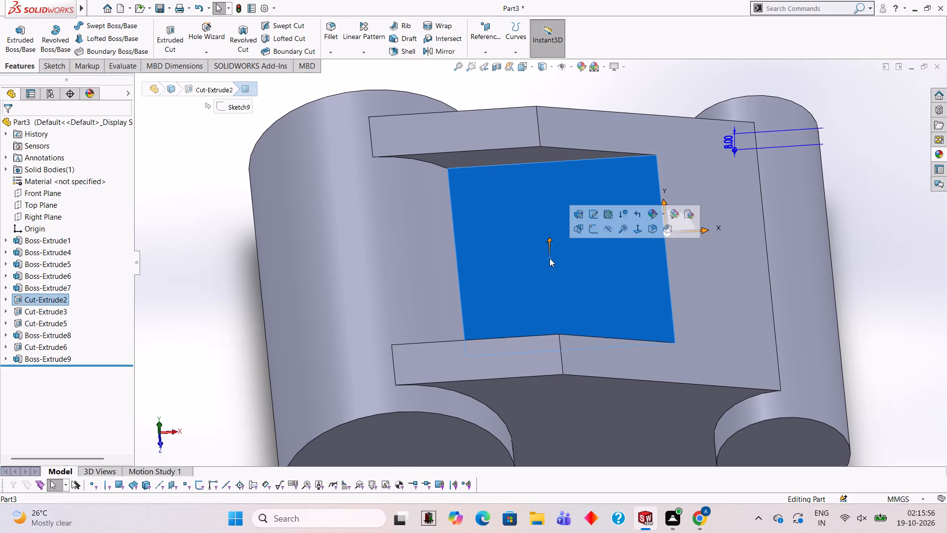
{"action": "left_click", "coordinate": [595, 229]}
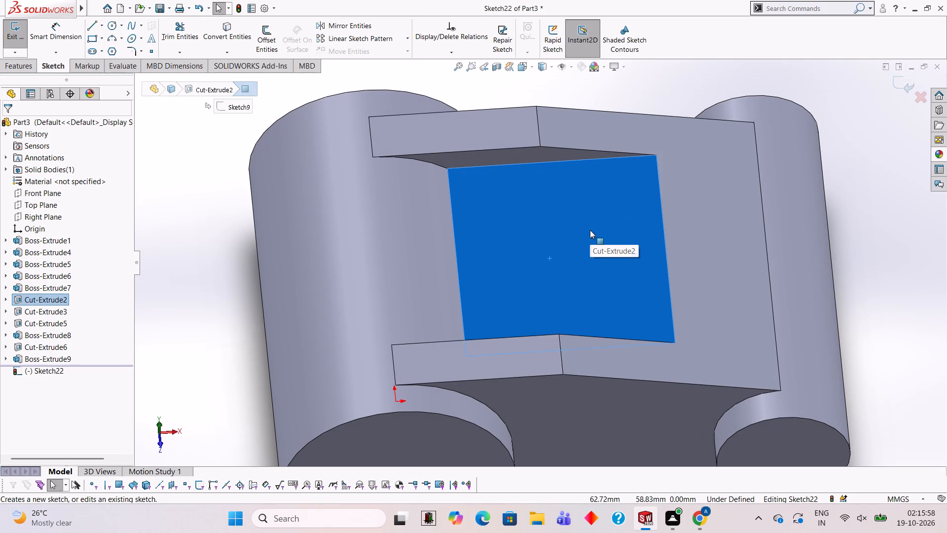
{"action": "key", "text": "ctrl+8"}
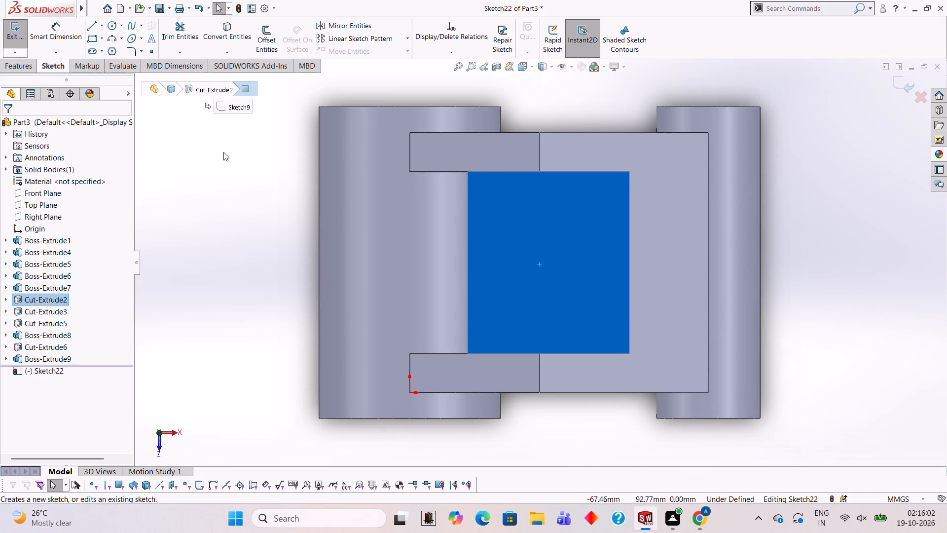
{"action": "left_click", "coordinate": [92, 20]}
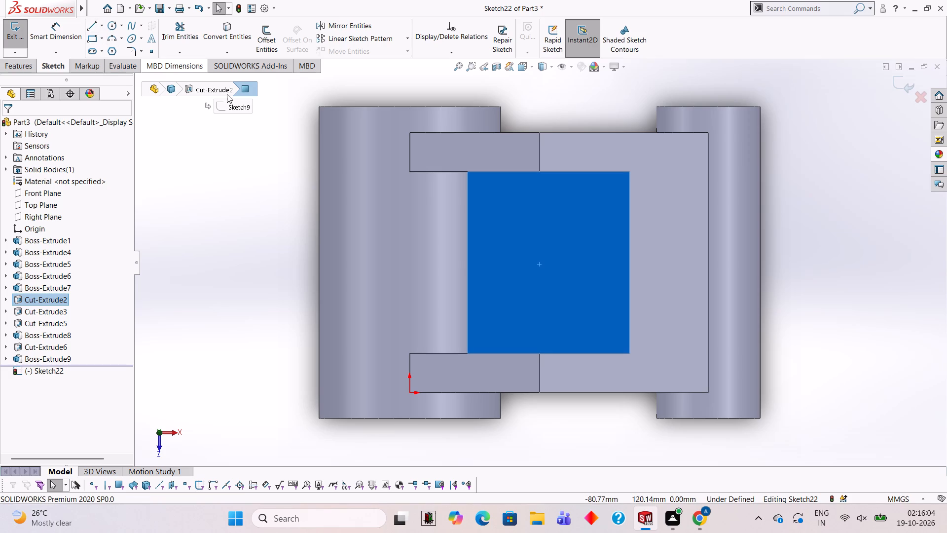
{"action": "left_click", "coordinate": [95, 28]}
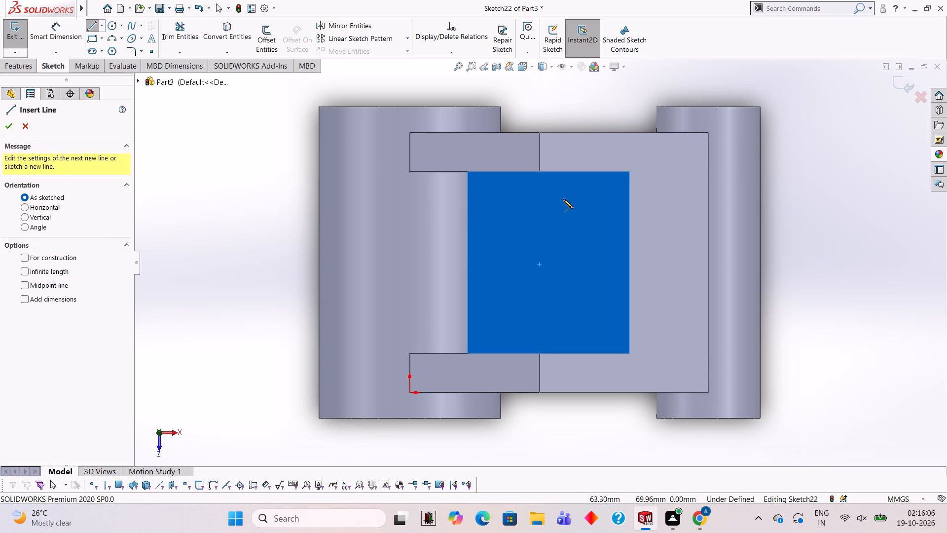
{"action": "left_click", "coordinate": [540, 171]}
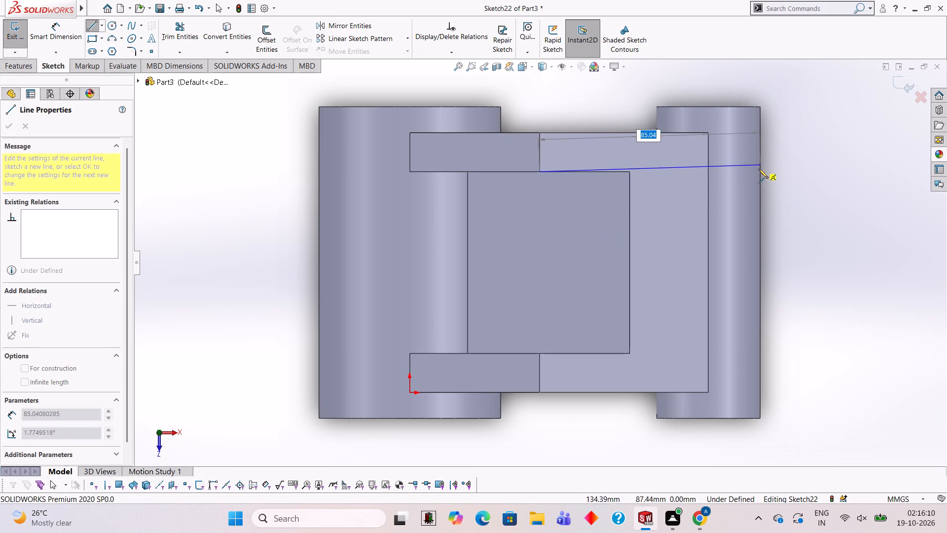
{"action": "left_click", "coordinate": [760, 172]}
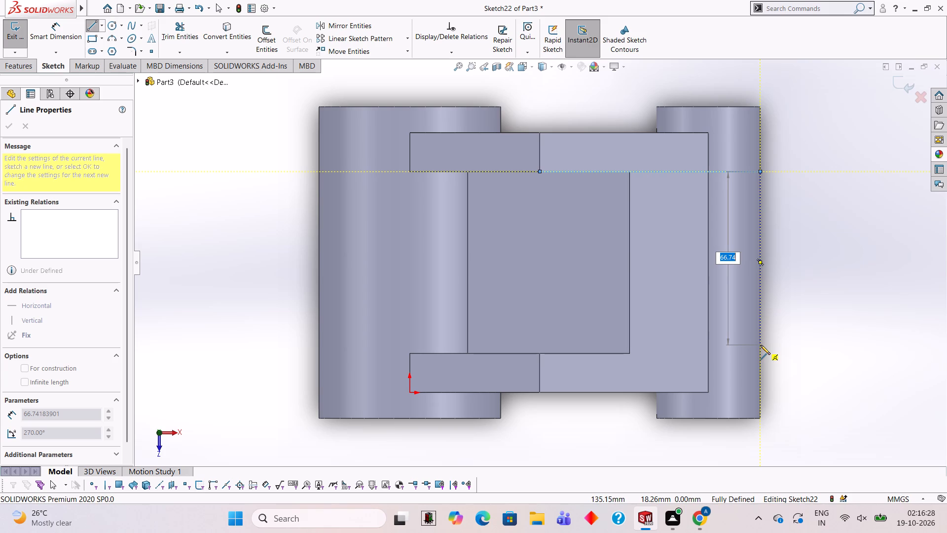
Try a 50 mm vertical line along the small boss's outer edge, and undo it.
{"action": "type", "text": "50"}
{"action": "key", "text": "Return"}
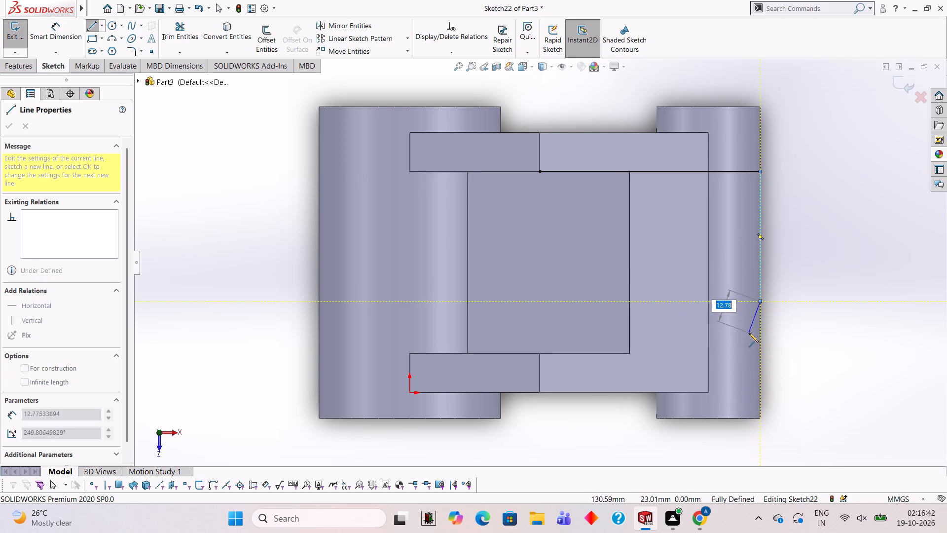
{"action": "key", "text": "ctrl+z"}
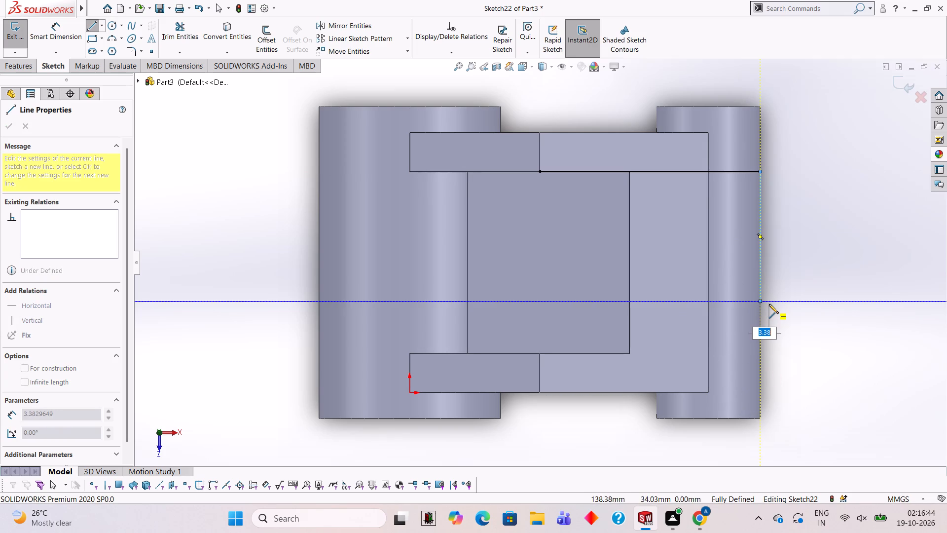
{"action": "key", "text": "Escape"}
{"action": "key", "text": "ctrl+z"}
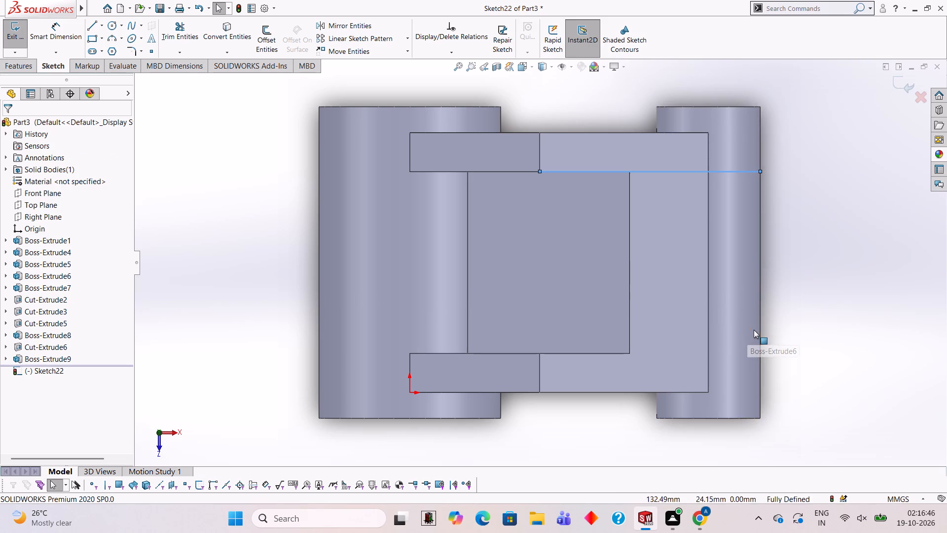
Close the profile into an 85 by 70 mm rectangle between the two arms, ending at their inner bend corners.
{"action": "left_click", "coordinate": [89, 27]}
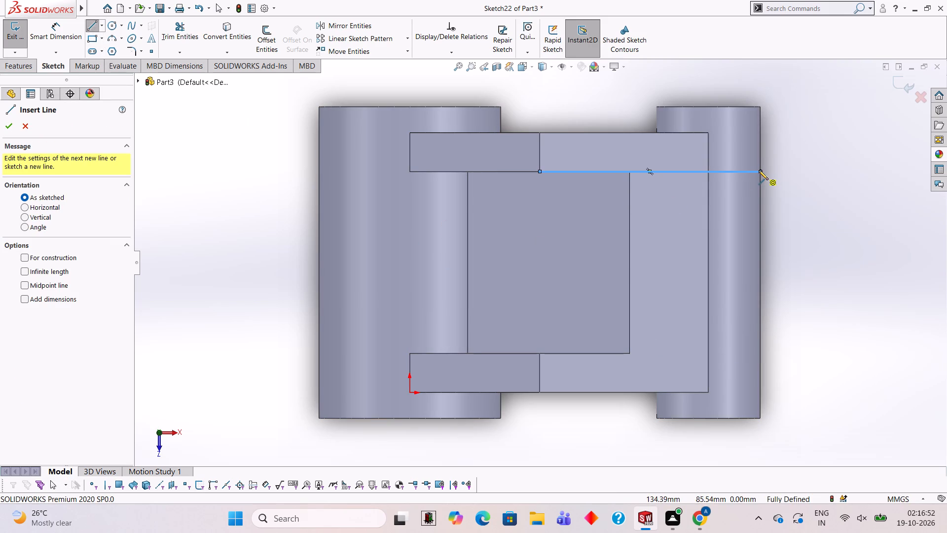
{"action": "left_click", "coordinate": [759, 170]}
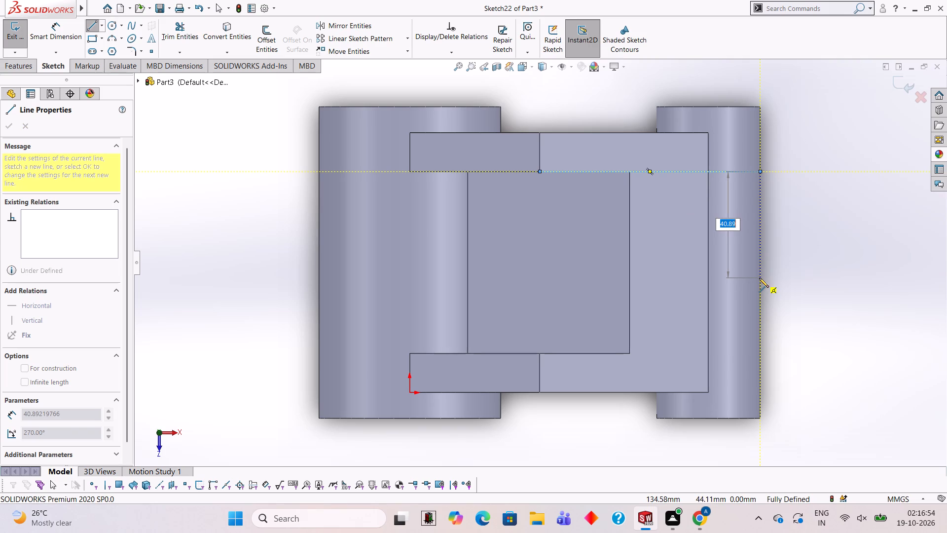
{"action": "type", "text": "70"}
{"action": "key", "text": "Return"}
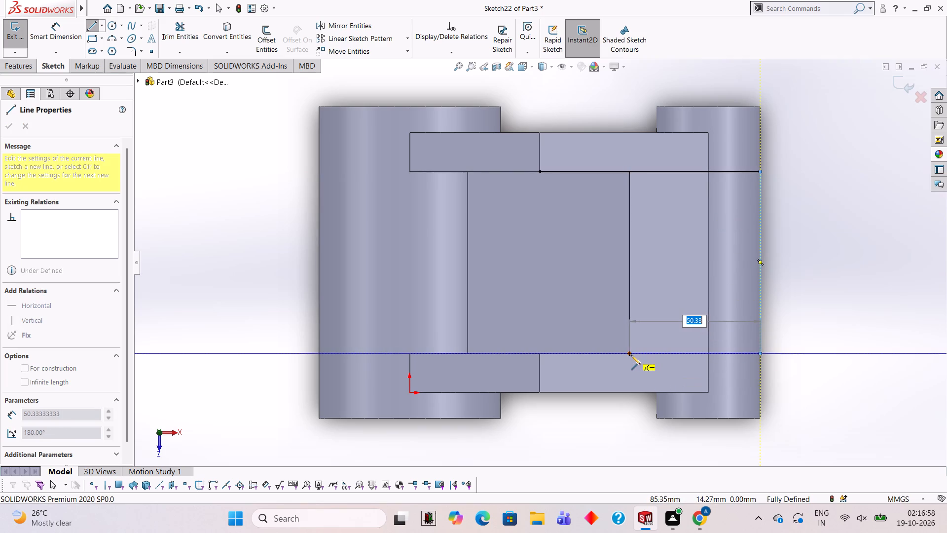
{"action": "left_click", "coordinate": [538, 354]}
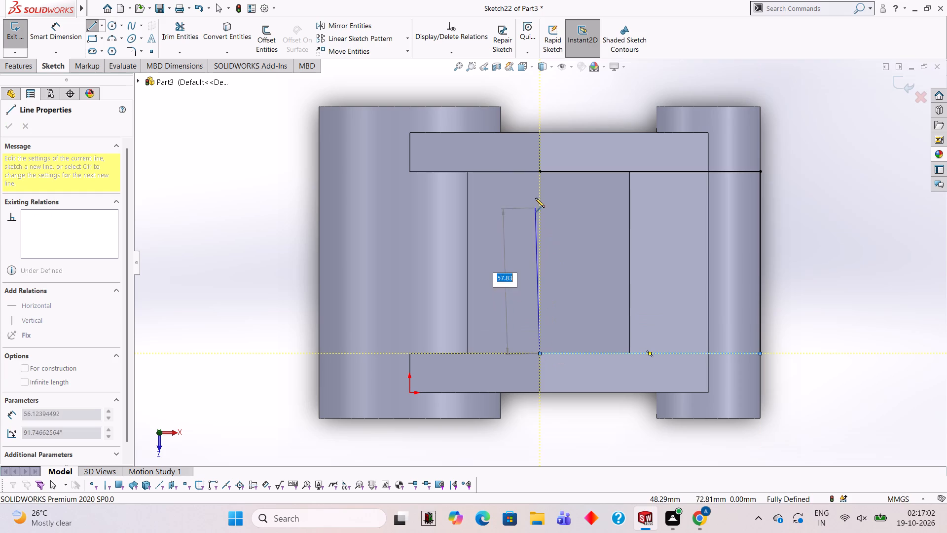
{"action": "left_click", "coordinate": [539, 171]}
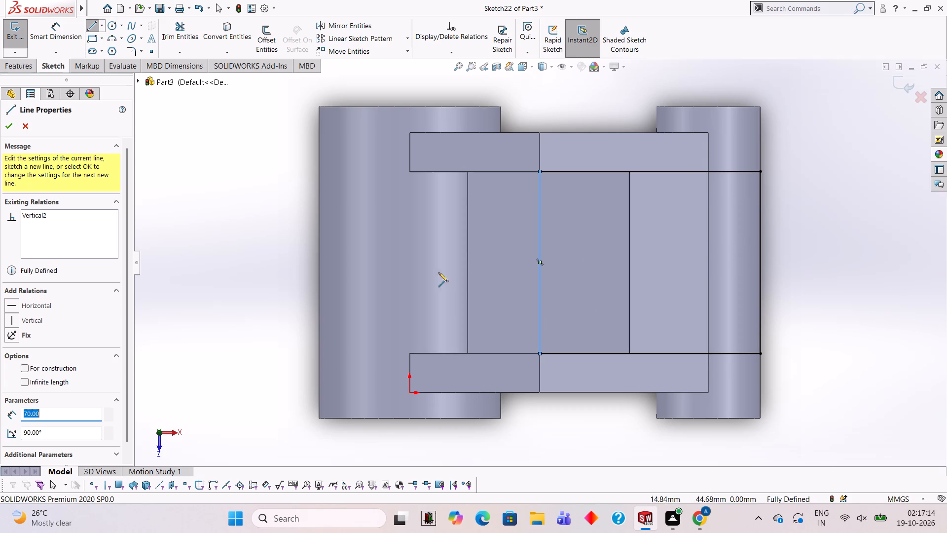
Cut the rectangle with a 95 mm blind Extruded Cut down through the block and small boss.
{"action": "left_click", "coordinate": [17, 69]}
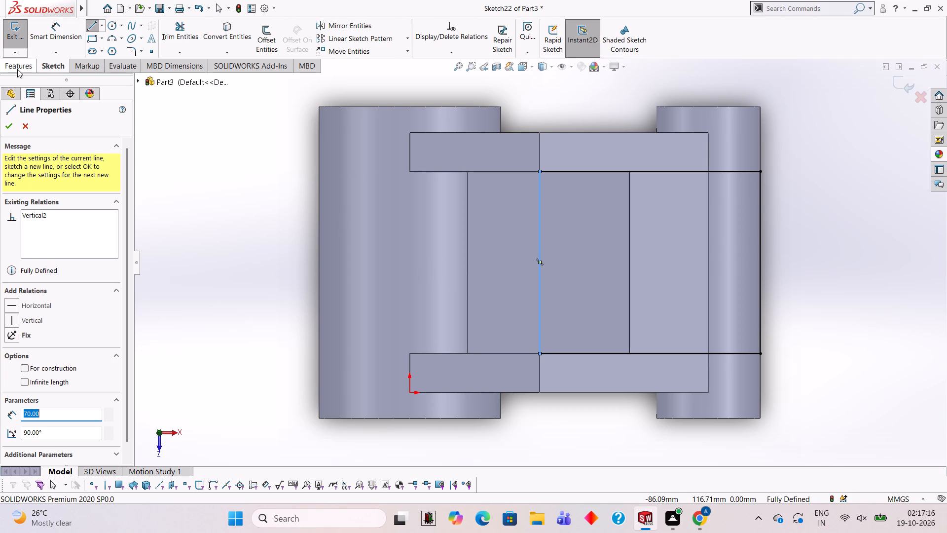
{"action": "left_click", "coordinate": [167, 36]}
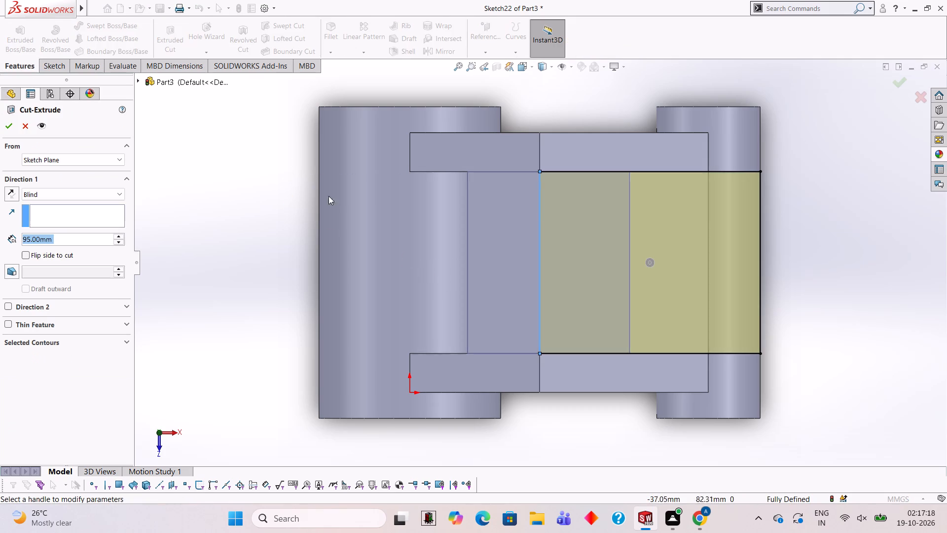
{"action": "scroll", "coordinate": [330, 197], "scroll_direction": "down", "scroll_amount": 1}
{"action": "middle_click_drag", "start_coordinate": [380, 336], "coordinate": [374, 158]}
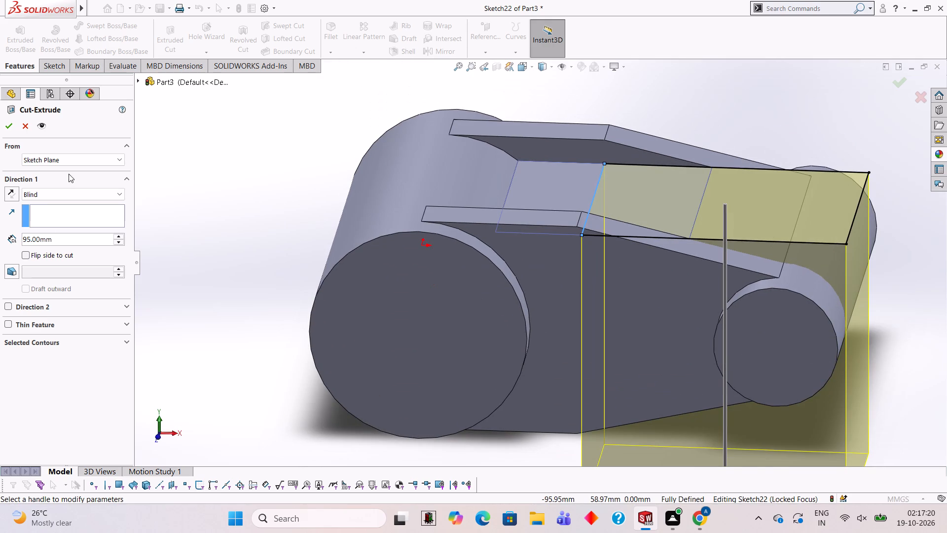
{"action": "left_click", "coordinate": [12, 129]}
{"action": "left_click", "coordinate": [199, 180]}
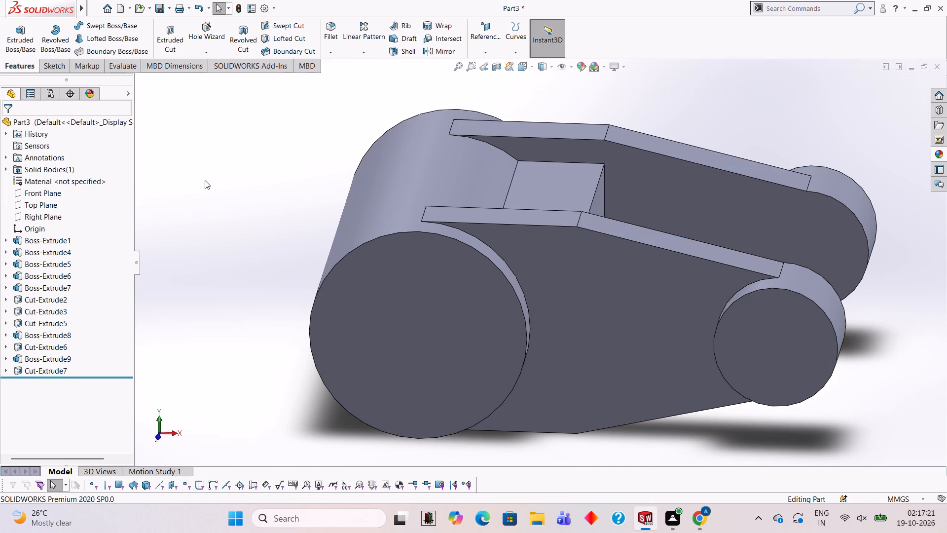
Start a sketch on the remaining strip of pocket floor between the arms, viewed face-on.
{"action": "middle_click_drag", "start_coordinate": [241, 211], "coordinate": [300, 380]}
{"action": "scroll", "coordinate": [452, 285], "scroll_direction": "up", "scroll_amount": 3}
{"action": "middle_click_drag", "start_coordinate": [562, 283], "coordinate": [490, 215]}
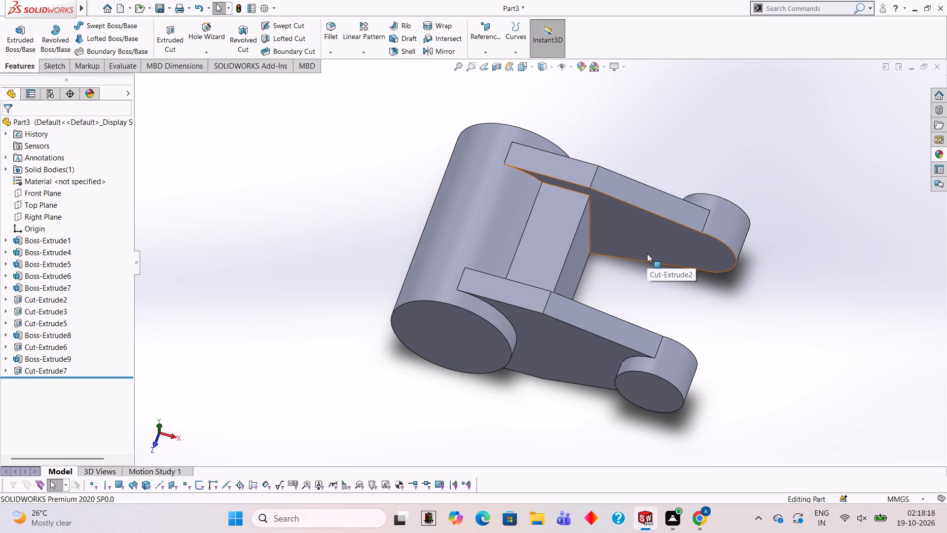
{"action": "middle_click_drag", "start_coordinate": [644, 241], "coordinate": [651, 306]}
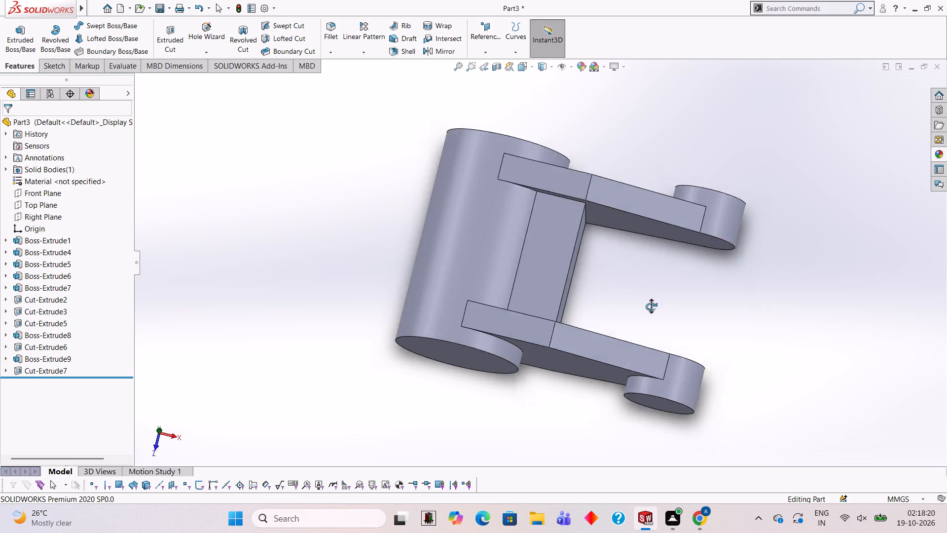
{"action": "middle_click_drag", "start_coordinate": [651, 306], "coordinate": [675, 209]}
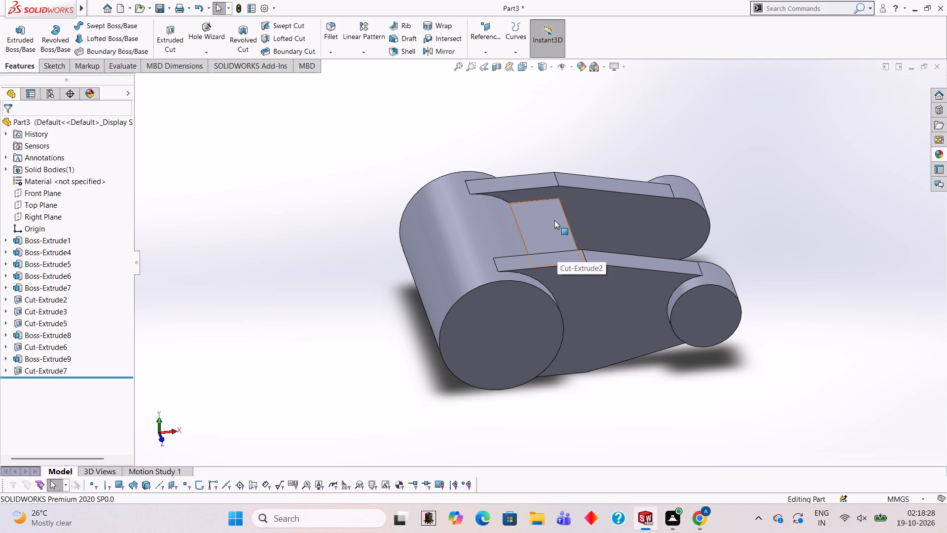
{"action": "middle_click_drag", "start_coordinate": [543, 229], "coordinate": [556, 323]}
{"action": "left_click", "coordinate": [549, 262]}
{"action": "left_click", "coordinate": [597, 232]}
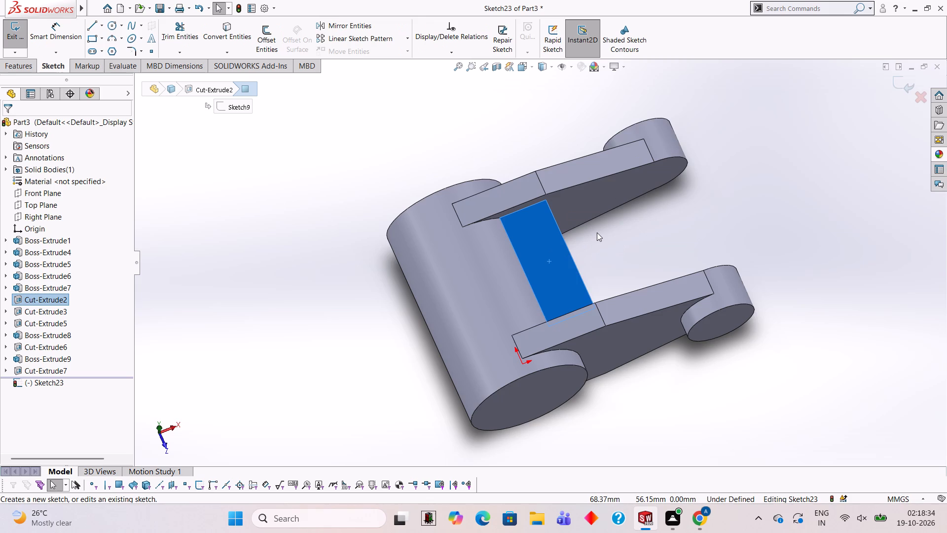
{"action": "key", "text": "ctrl+8"}
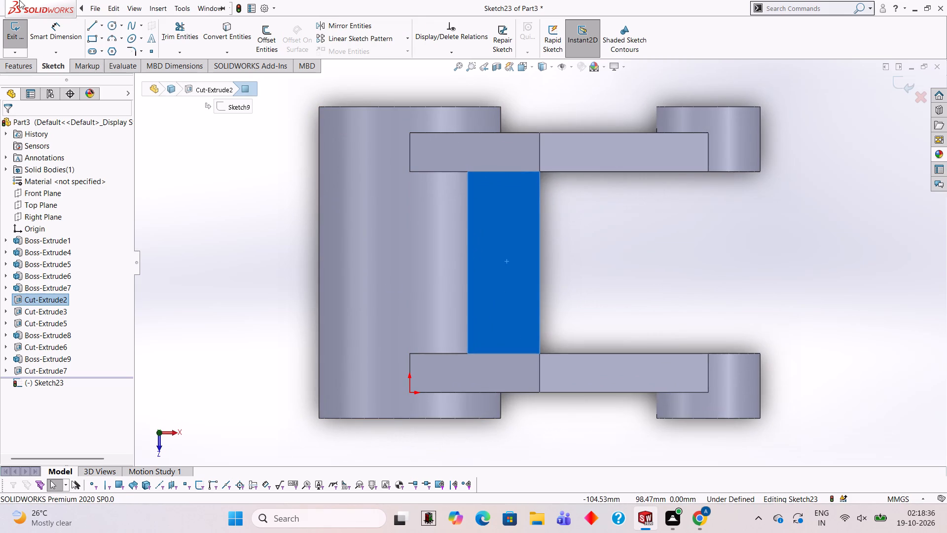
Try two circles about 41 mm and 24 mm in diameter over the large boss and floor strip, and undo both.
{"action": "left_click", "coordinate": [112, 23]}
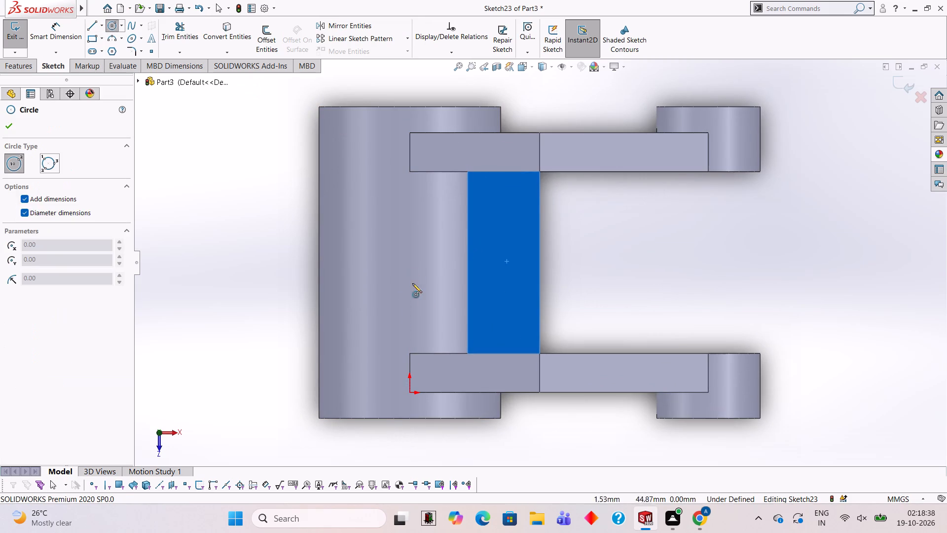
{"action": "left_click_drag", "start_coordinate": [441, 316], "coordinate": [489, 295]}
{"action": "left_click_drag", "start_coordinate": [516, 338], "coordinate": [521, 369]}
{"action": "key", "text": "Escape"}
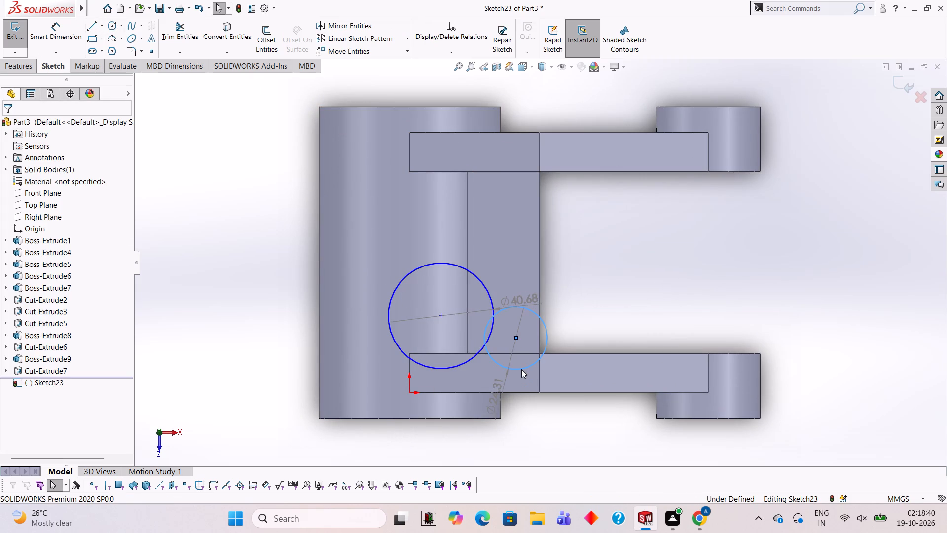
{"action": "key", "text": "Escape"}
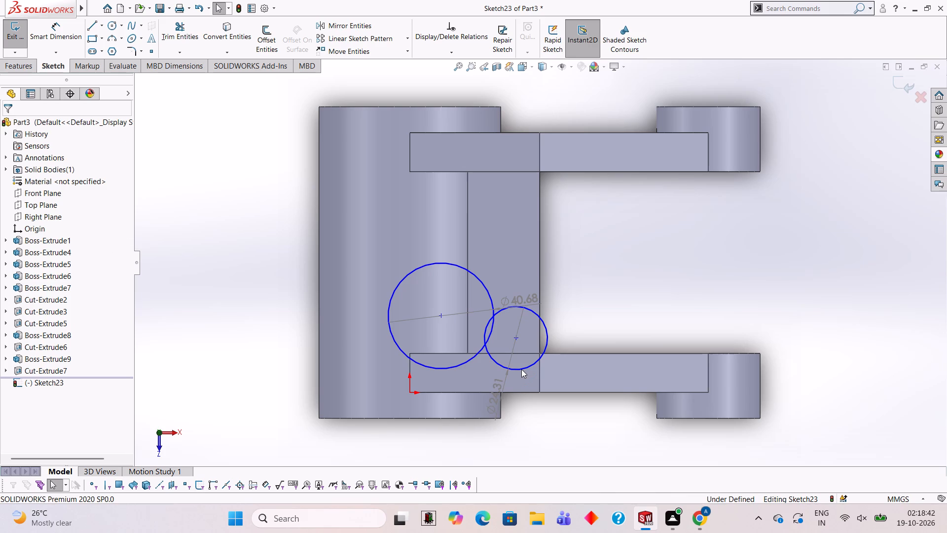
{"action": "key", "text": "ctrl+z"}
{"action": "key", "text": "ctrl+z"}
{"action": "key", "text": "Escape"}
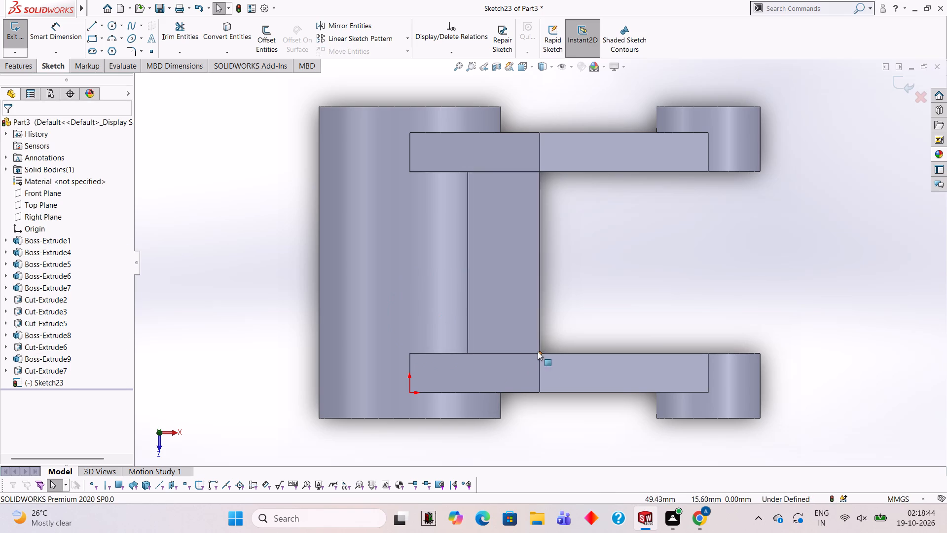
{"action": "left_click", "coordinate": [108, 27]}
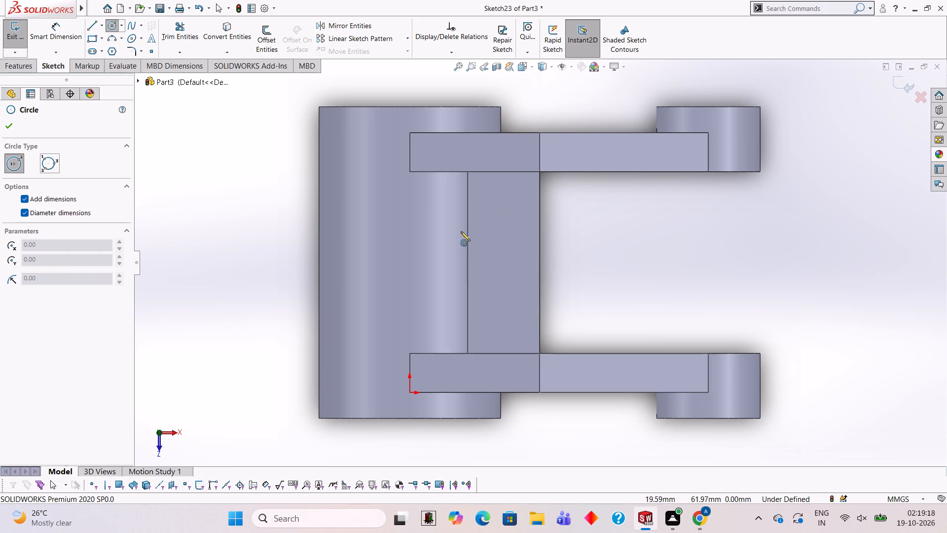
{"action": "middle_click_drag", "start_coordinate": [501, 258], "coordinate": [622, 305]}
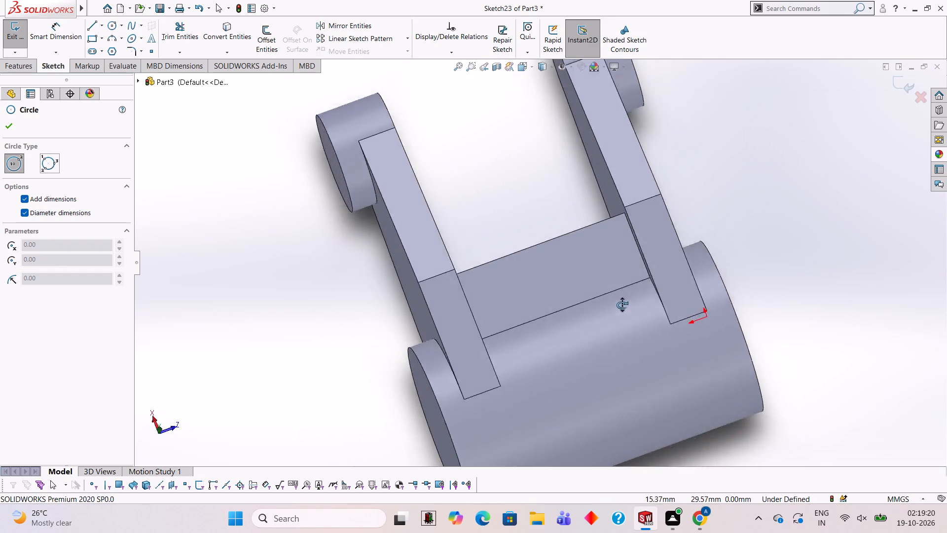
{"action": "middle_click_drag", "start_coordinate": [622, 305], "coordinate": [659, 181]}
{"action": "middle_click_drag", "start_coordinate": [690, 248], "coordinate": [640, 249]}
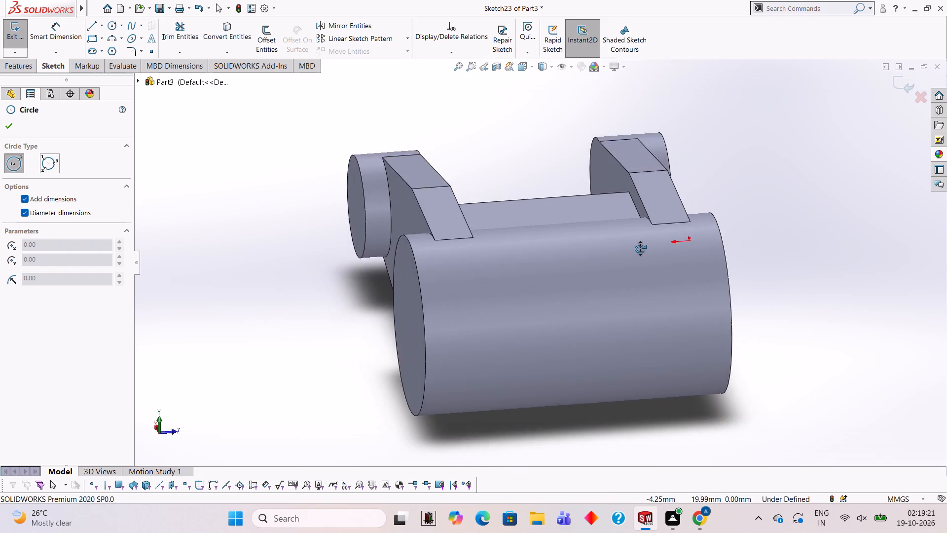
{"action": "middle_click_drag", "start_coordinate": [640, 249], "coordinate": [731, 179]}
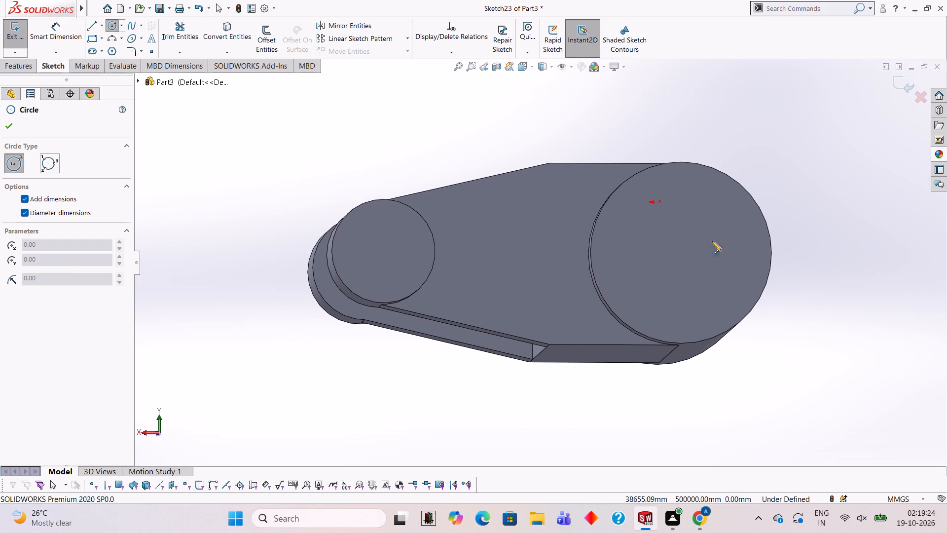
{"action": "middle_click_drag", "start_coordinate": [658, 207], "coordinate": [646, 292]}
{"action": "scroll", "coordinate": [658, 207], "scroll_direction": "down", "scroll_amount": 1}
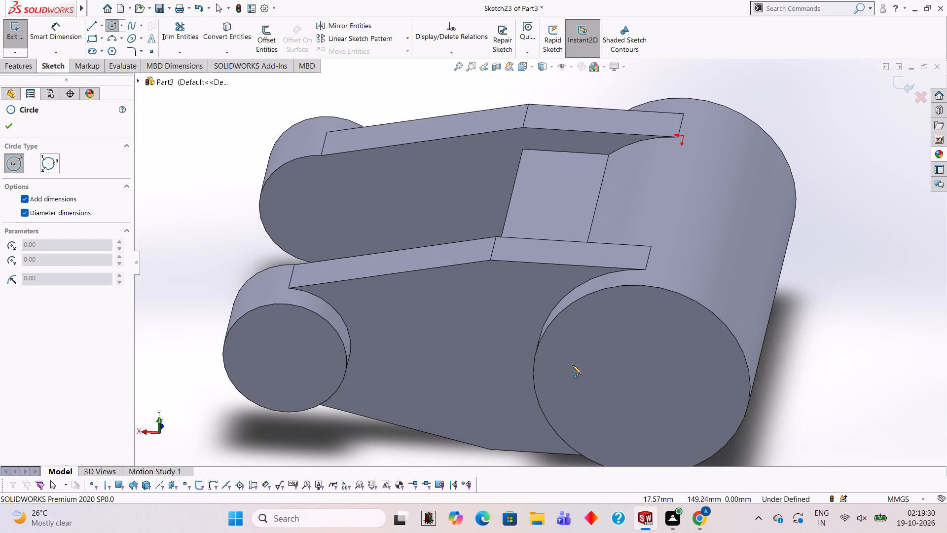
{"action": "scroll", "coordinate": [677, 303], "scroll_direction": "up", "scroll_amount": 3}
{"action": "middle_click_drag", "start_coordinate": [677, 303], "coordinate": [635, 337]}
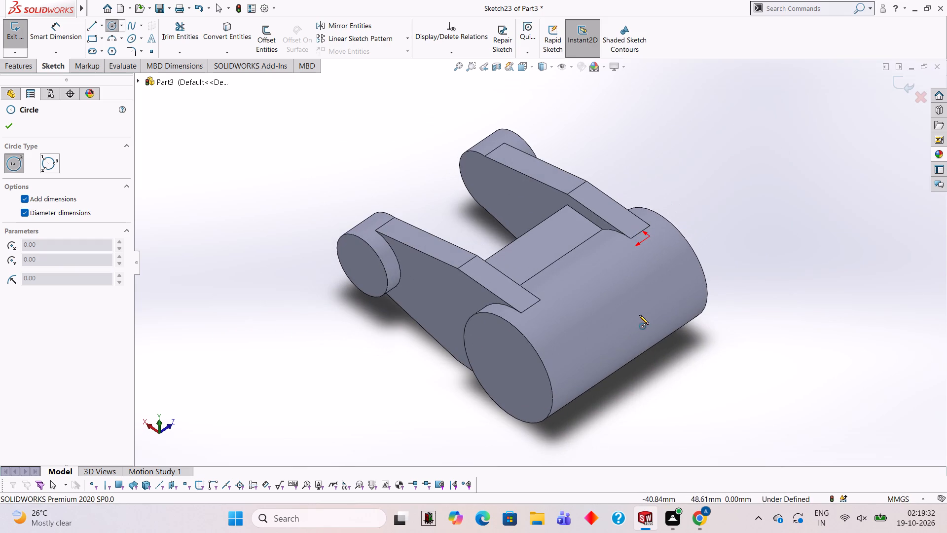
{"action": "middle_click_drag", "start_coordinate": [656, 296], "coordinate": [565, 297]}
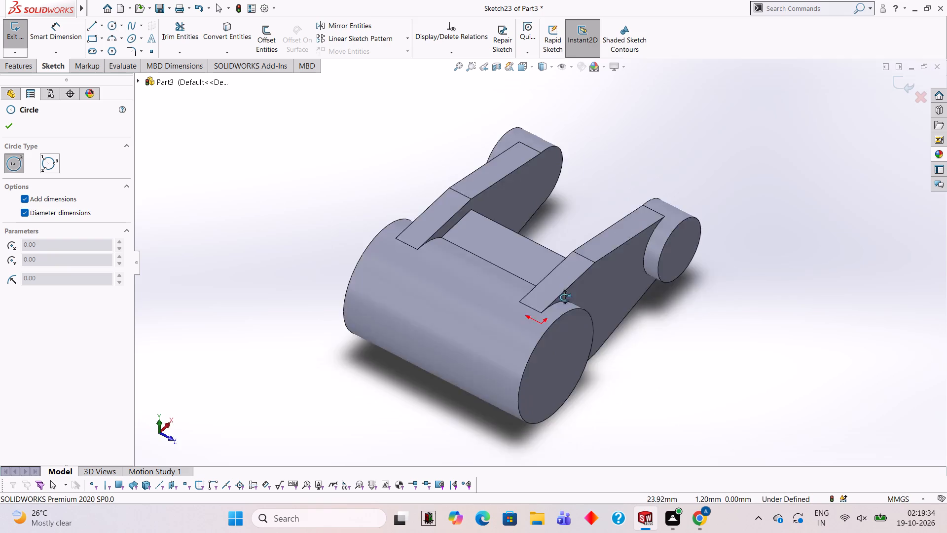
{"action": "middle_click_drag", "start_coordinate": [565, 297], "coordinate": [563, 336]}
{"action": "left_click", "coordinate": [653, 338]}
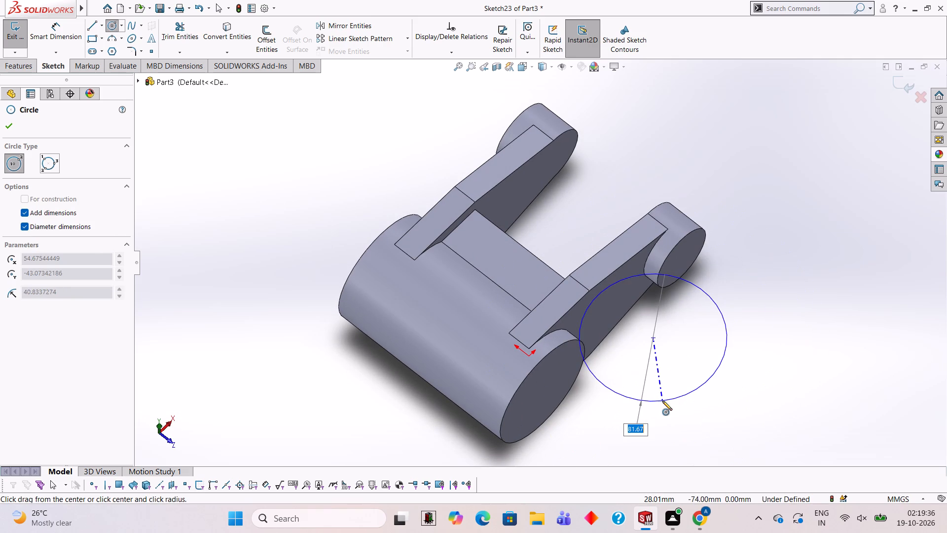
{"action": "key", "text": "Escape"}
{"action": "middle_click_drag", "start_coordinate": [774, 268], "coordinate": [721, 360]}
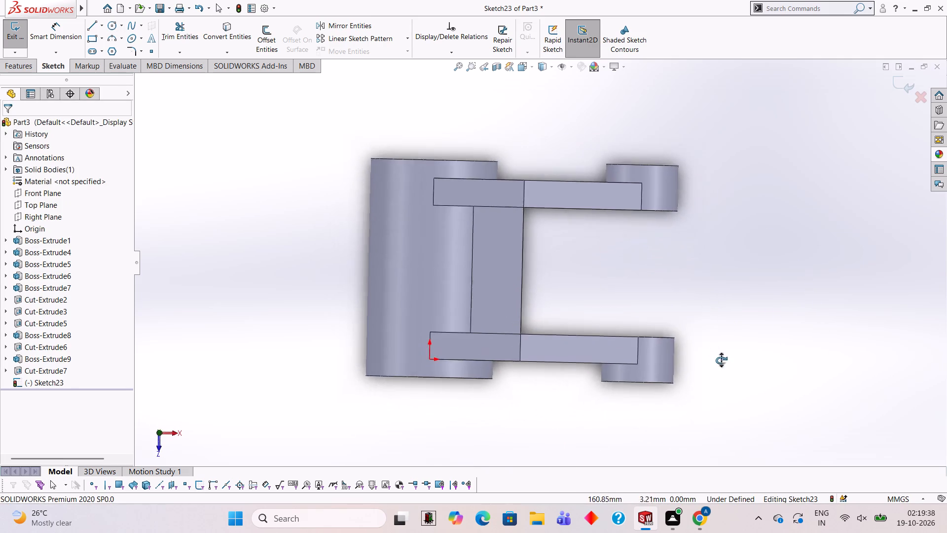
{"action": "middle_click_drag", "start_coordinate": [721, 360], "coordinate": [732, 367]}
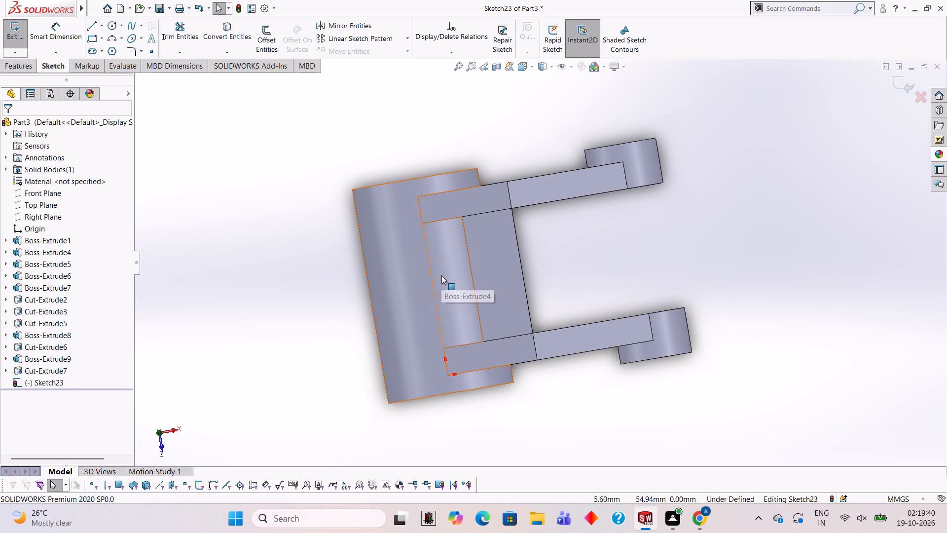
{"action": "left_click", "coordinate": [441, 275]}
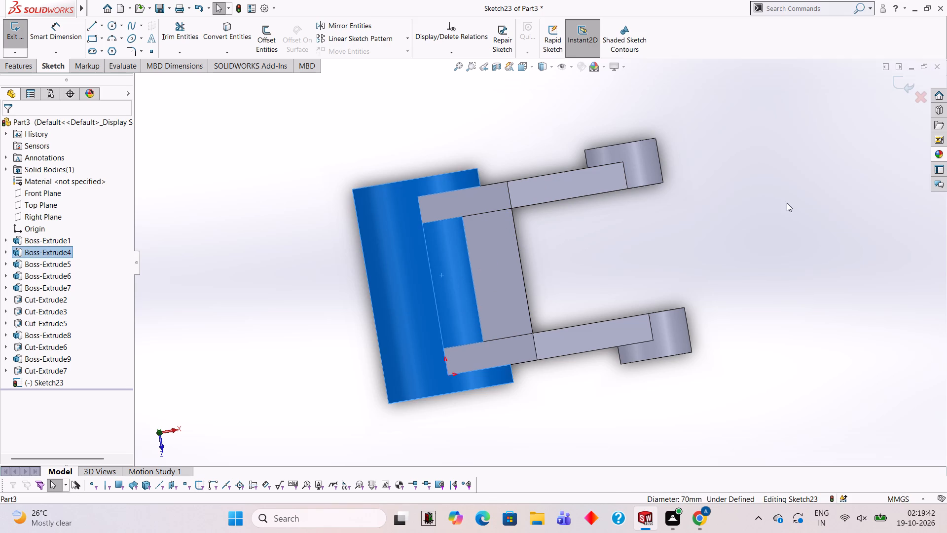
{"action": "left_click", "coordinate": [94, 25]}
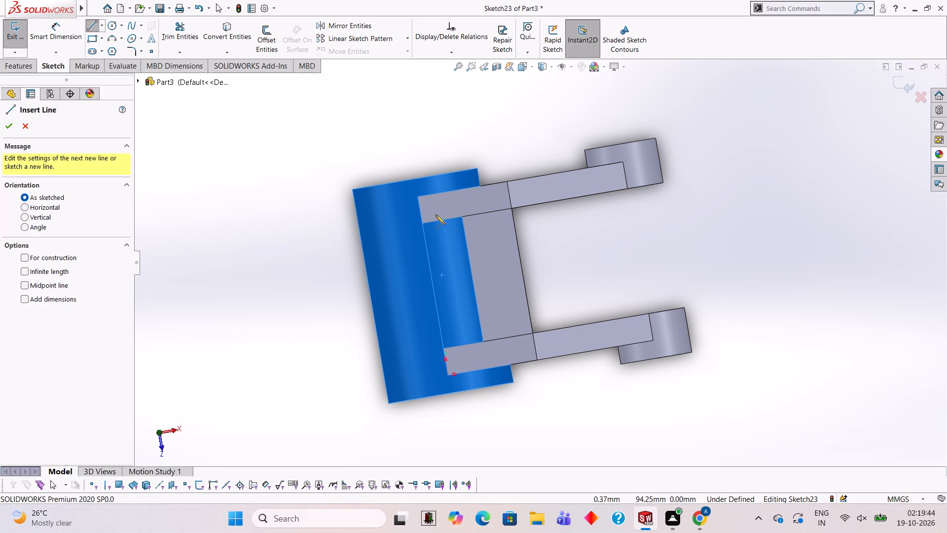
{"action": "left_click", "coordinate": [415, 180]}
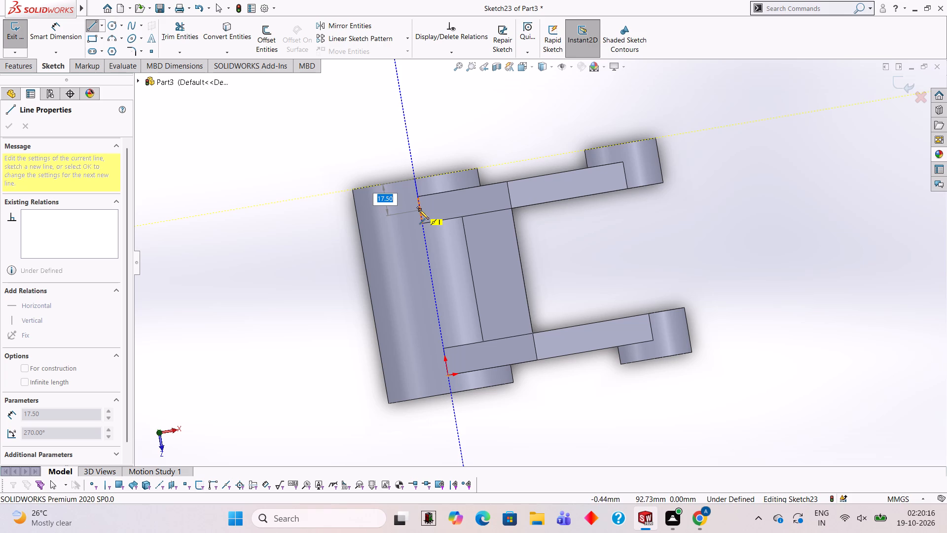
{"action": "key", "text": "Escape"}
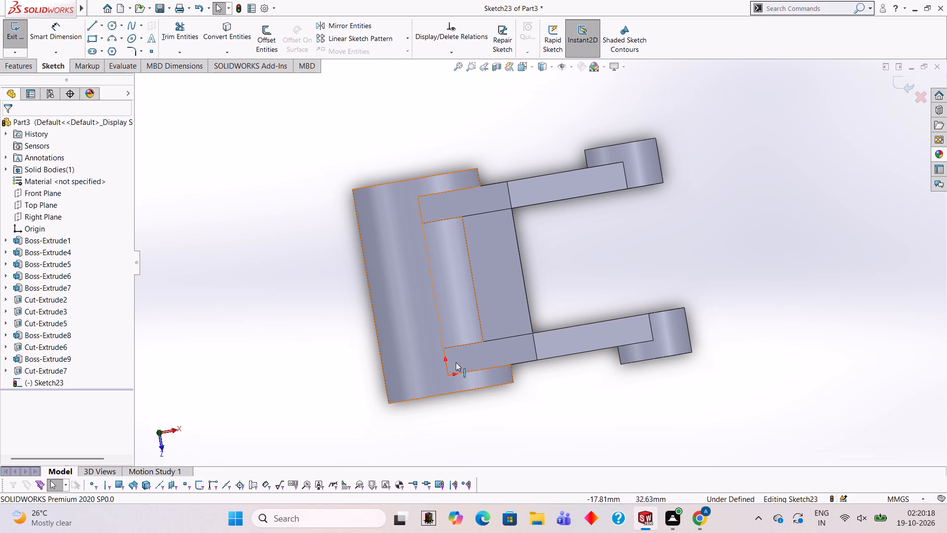
Leave the empty floor-strip sketch and start a new sketch on the large boss's end face, viewed face-on.
{"action": "middle_click_drag", "start_coordinate": [502, 369], "coordinate": [647, 233]}
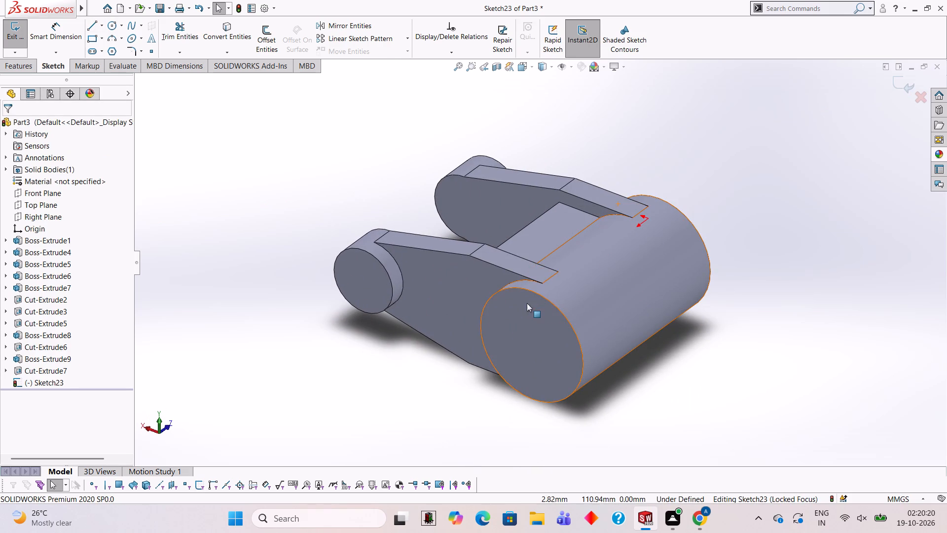
{"action": "scroll", "coordinate": [353, 285], "scroll_direction": "down", "scroll_amount": 1}
{"action": "middle_click_drag", "start_coordinate": [363, 291], "coordinate": [393, 278]}
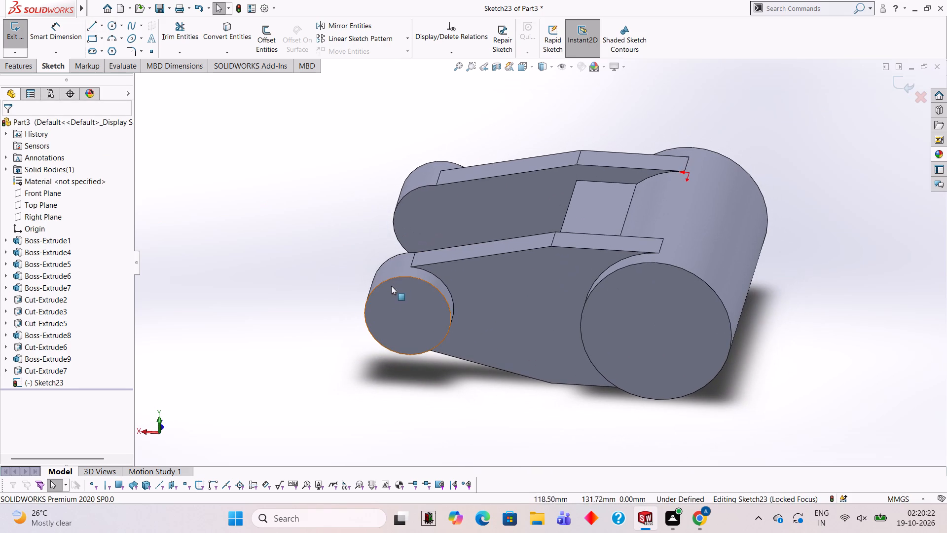
{"action": "left_click", "coordinate": [654, 298]}
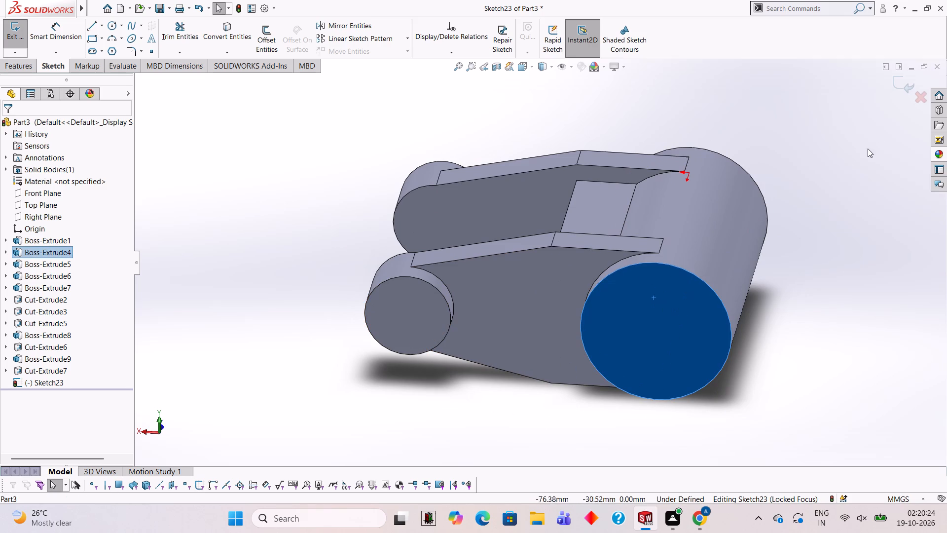
{"action": "left_click", "coordinate": [894, 89]}
{"action": "left_click", "coordinate": [897, 84]}
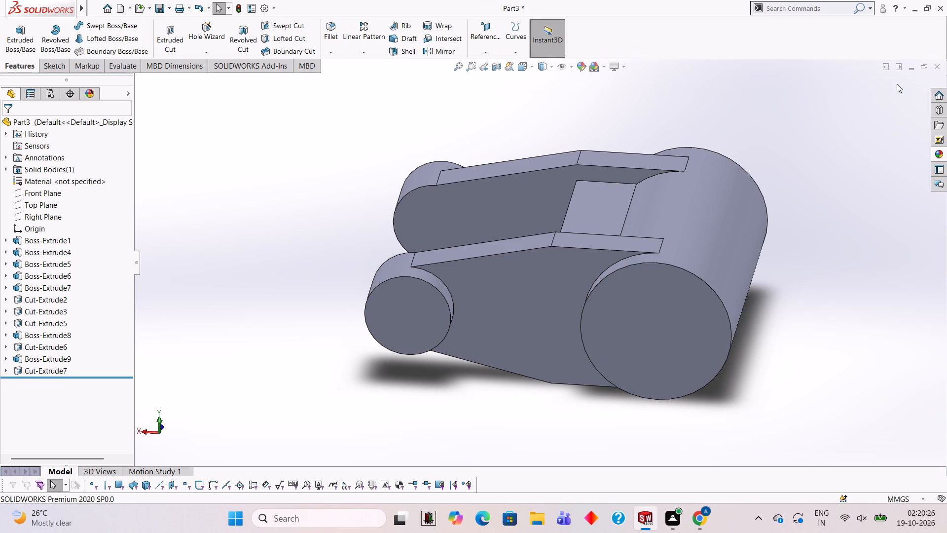
{"action": "left_click", "coordinate": [646, 317]}
{"action": "left_click", "coordinate": [689, 289]}
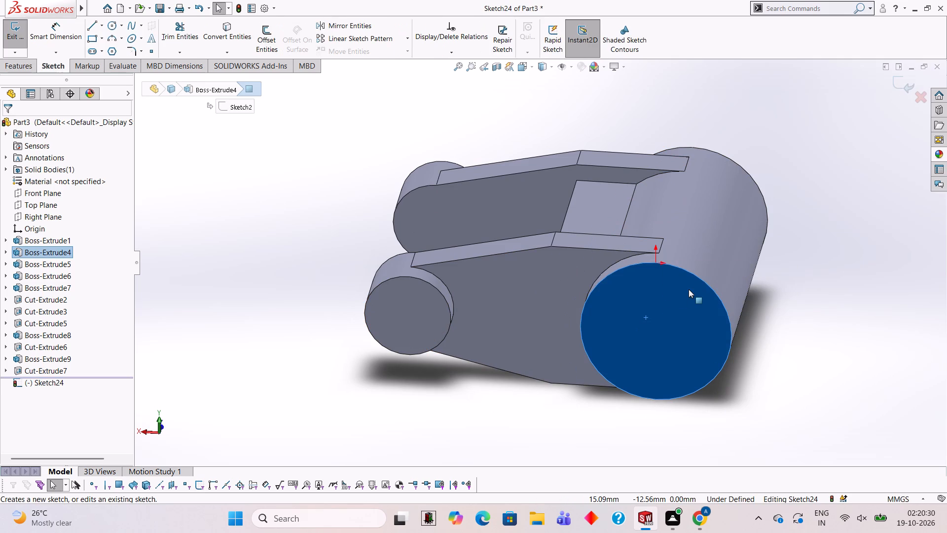
{"action": "key", "text": "ctrl+8"}
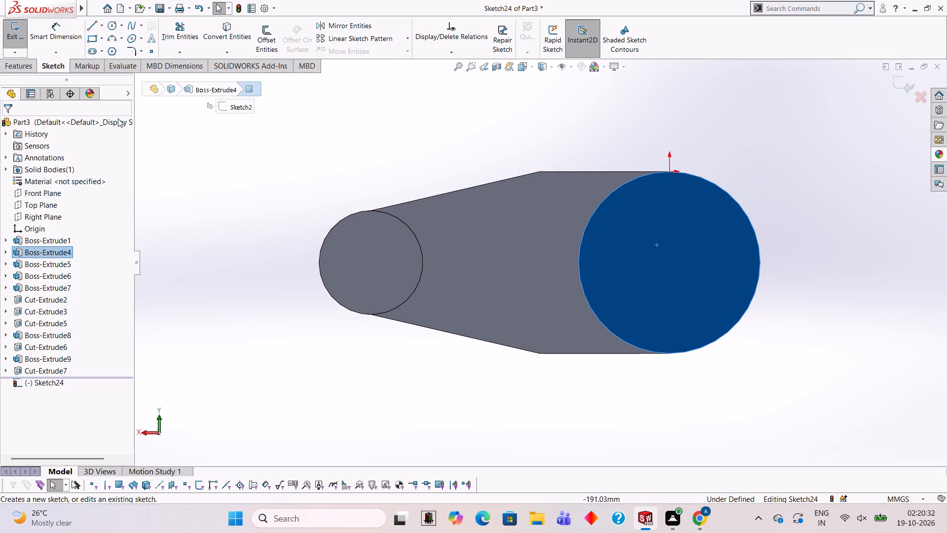
Draw a 70 mm diameter circle centred on the large boss and a 40 mm diameter circle centred on the small boss.
{"action": "left_click", "coordinate": [113, 26]}
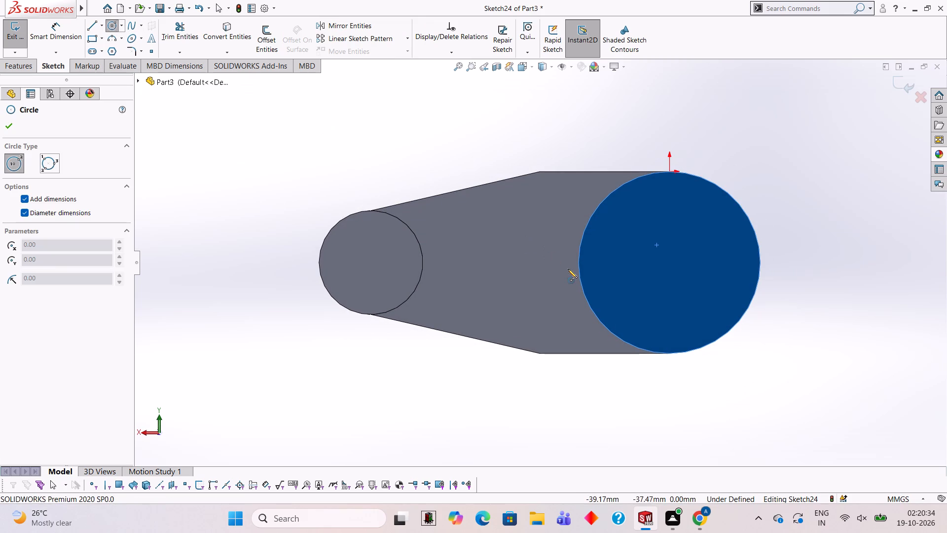
{"action": "left_click", "coordinate": [671, 263]}
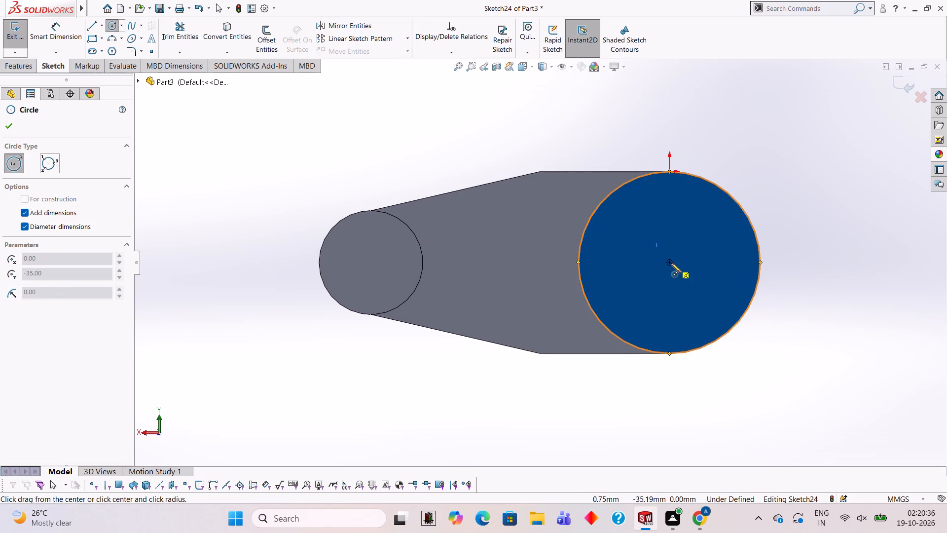
{"action": "type", "text": "70"}
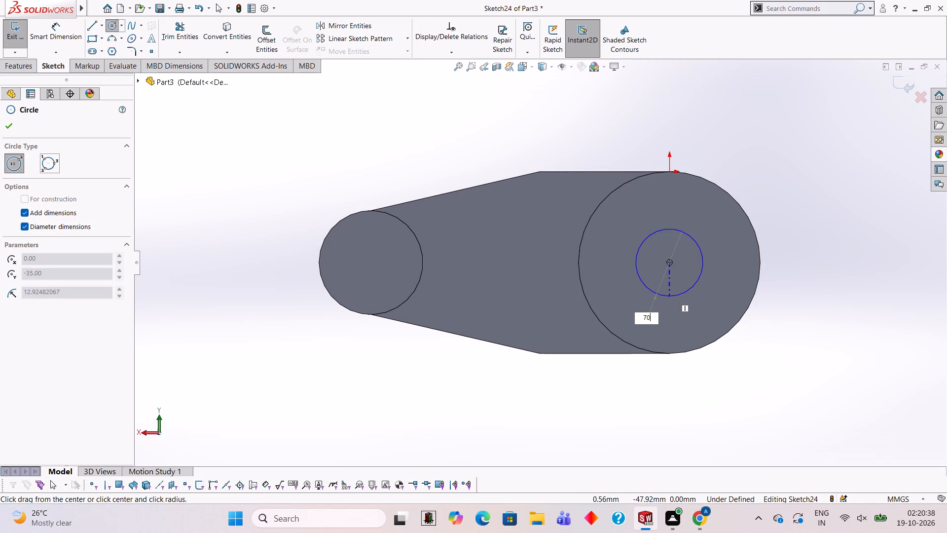
{"action": "key", "text": "Return"}
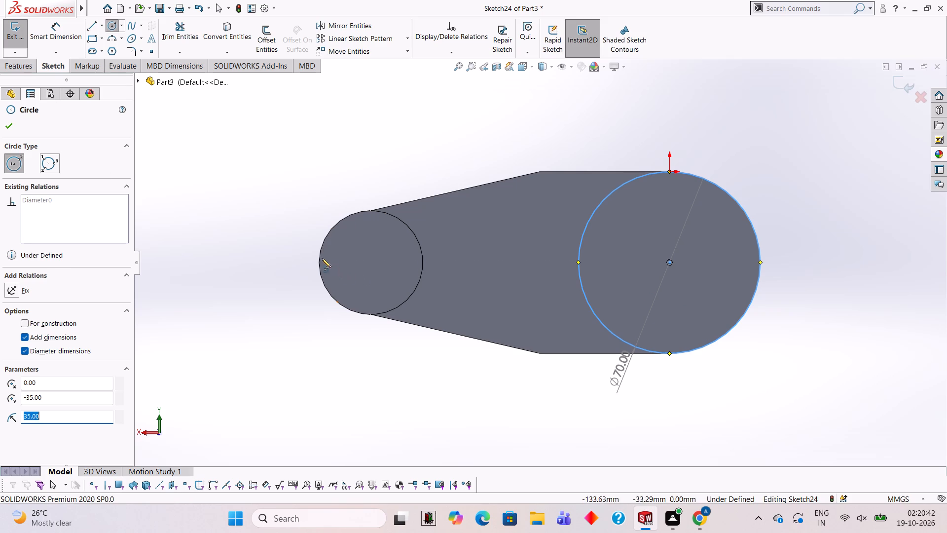
{"action": "left_click", "coordinate": [370, 264]}
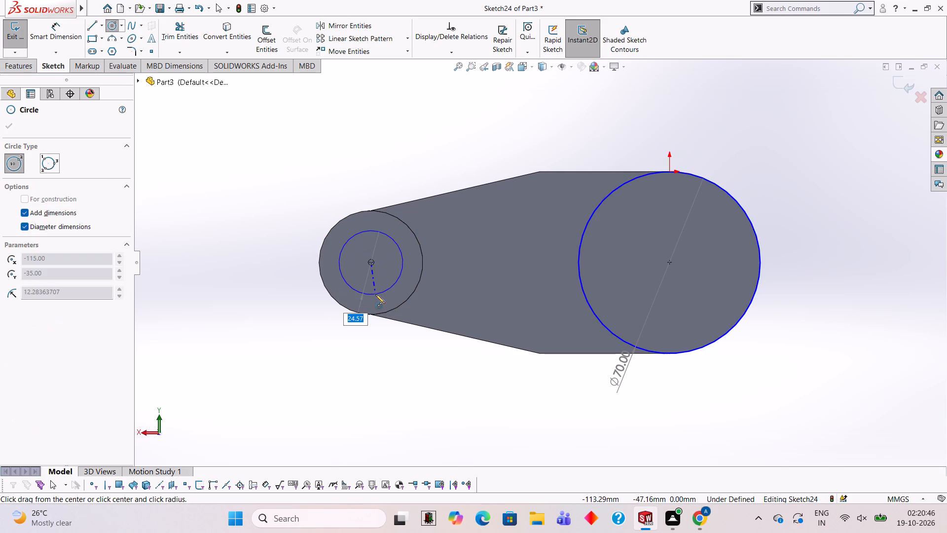
{"action": "type", "text": "40"}
{"action": "key", "text": "Return"}
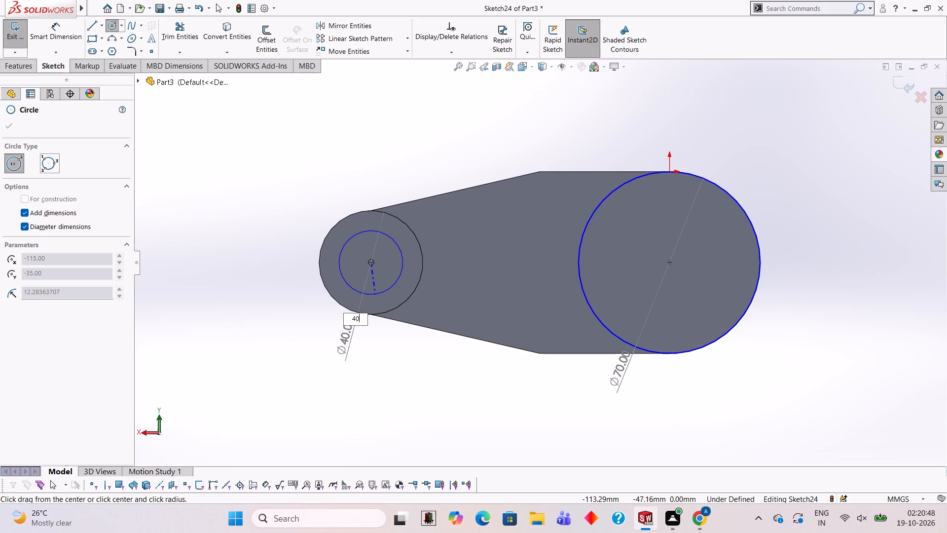
Trace the arm's upper edge with two lines from the 70 mm circle's top through the bend corner to the 40 mm circle's top.
{"action": "left_click", "coordinate": [91, 30]}
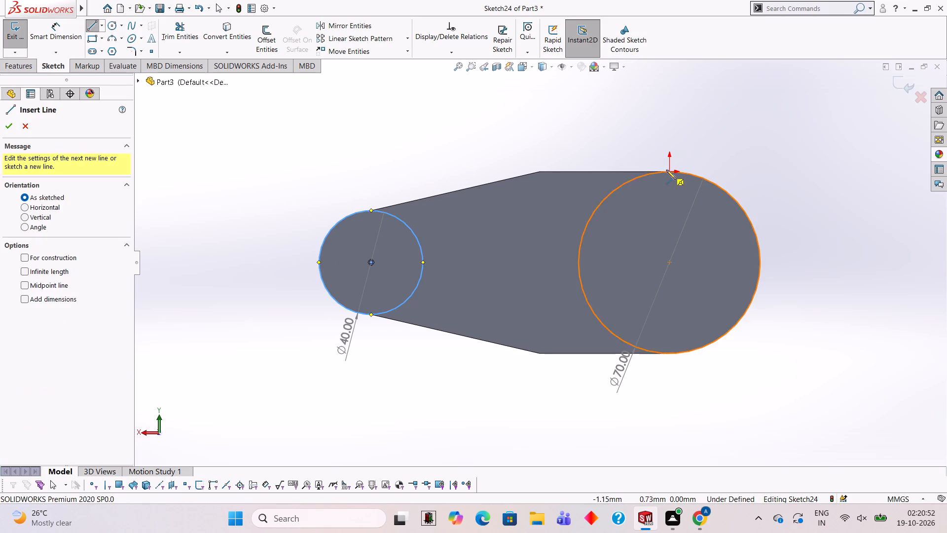
{"action": "left_click", "coordinate": [670, 172]}
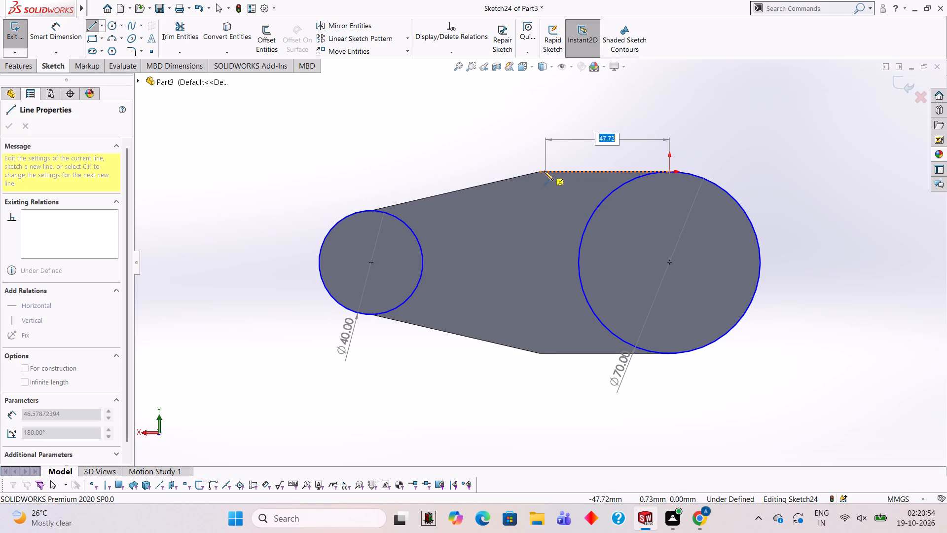
{"action": "left_click", "coordinate": [539, 171]}
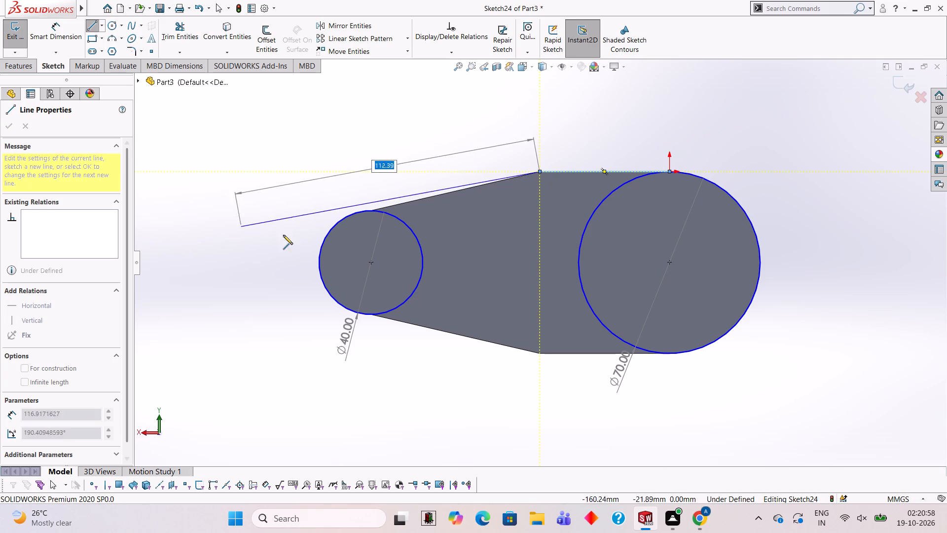
{"action": "left_click", "coordinate": [370, 209]}
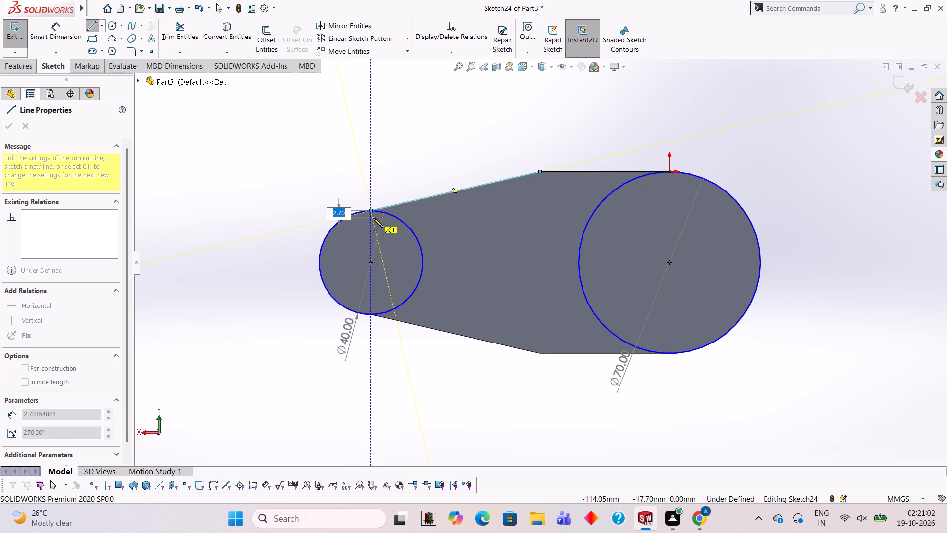
{"action": "key", "text": "Escape"}
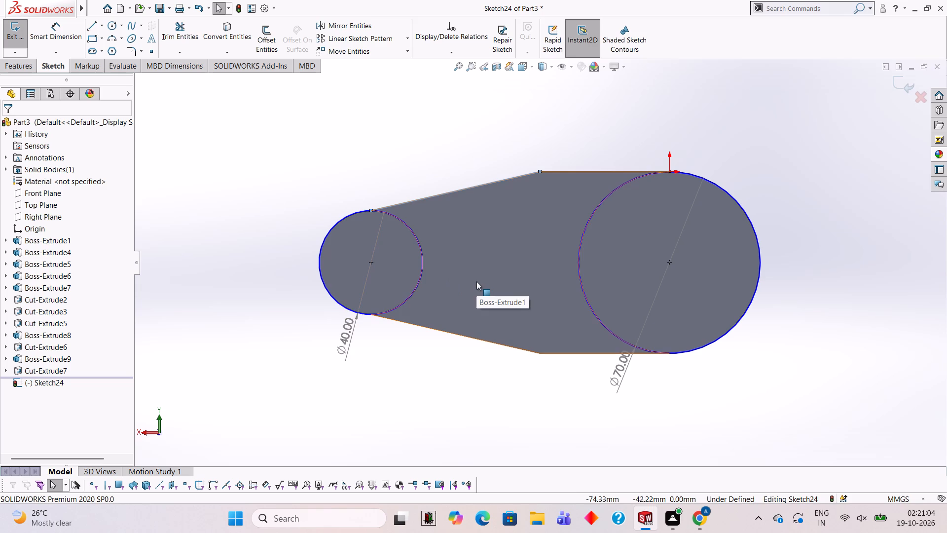
Trace the arm's lower edge with two lines from the 70 mm circle's bottom through the bend corner to the 40 mm circle's bottom.
{"action": "left_click", "coordinate": [92, 24]}
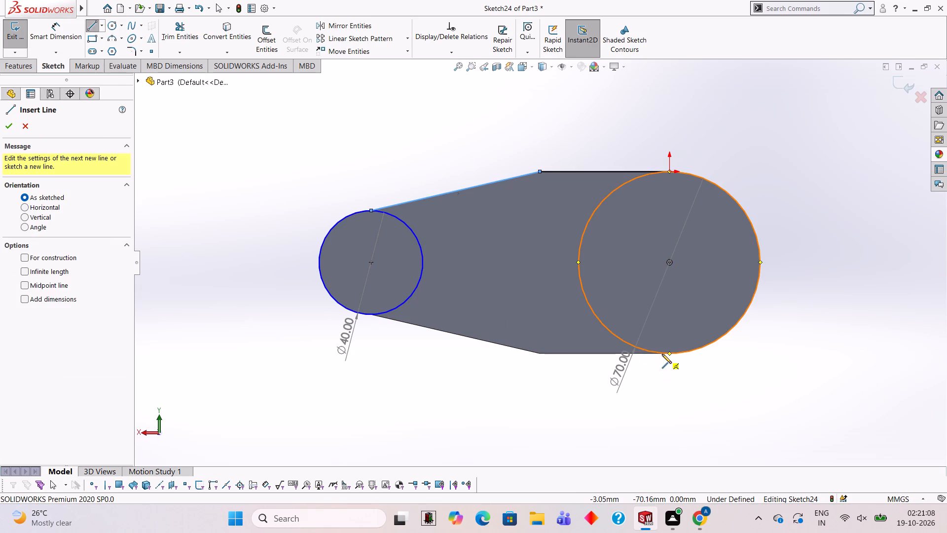
{"action": "left_click", "coordinate": [670, 353]}
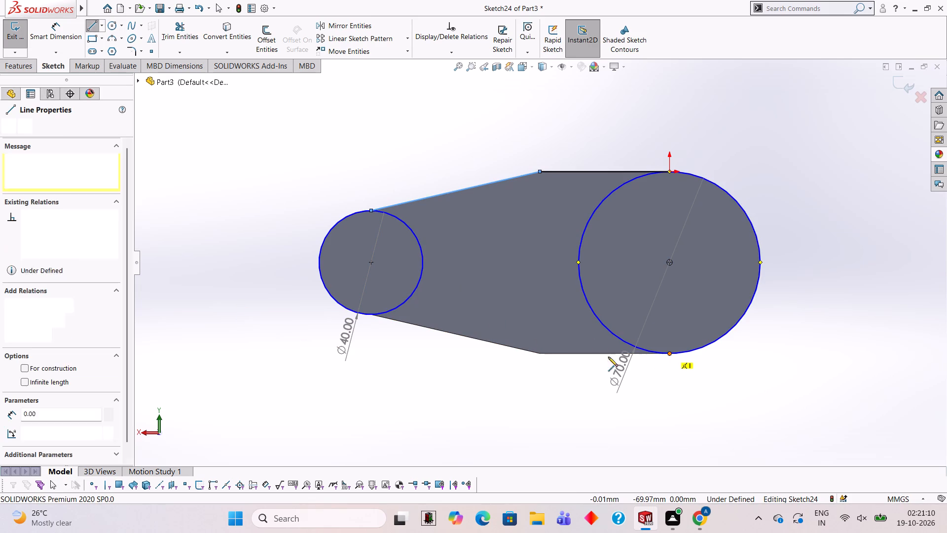
{"action": "left_click", "coordinate": [540, 353]}
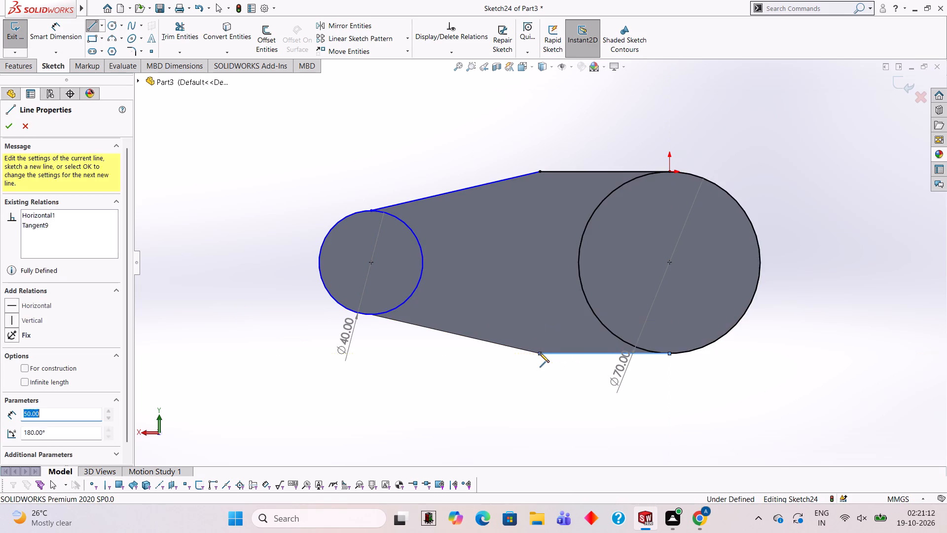
{"action": "left_click", "coordinate": [370, 314]}
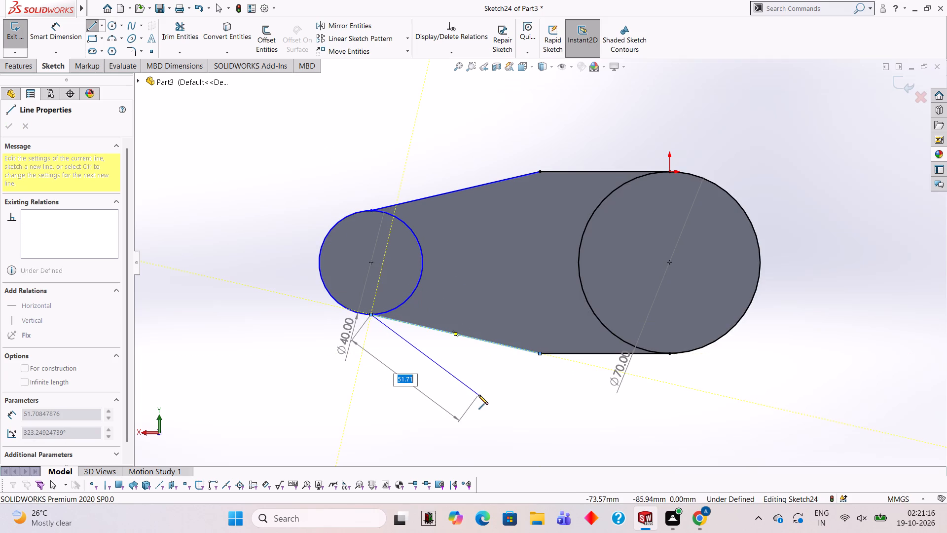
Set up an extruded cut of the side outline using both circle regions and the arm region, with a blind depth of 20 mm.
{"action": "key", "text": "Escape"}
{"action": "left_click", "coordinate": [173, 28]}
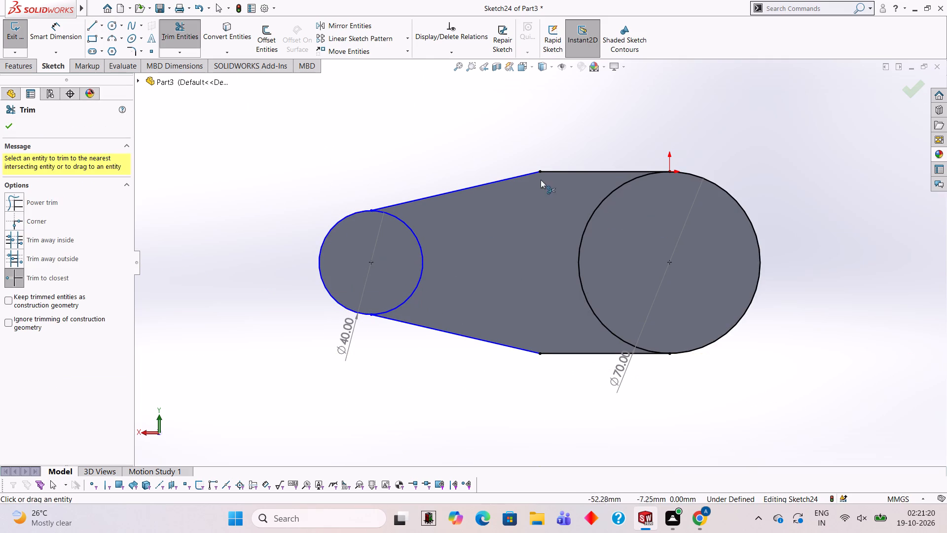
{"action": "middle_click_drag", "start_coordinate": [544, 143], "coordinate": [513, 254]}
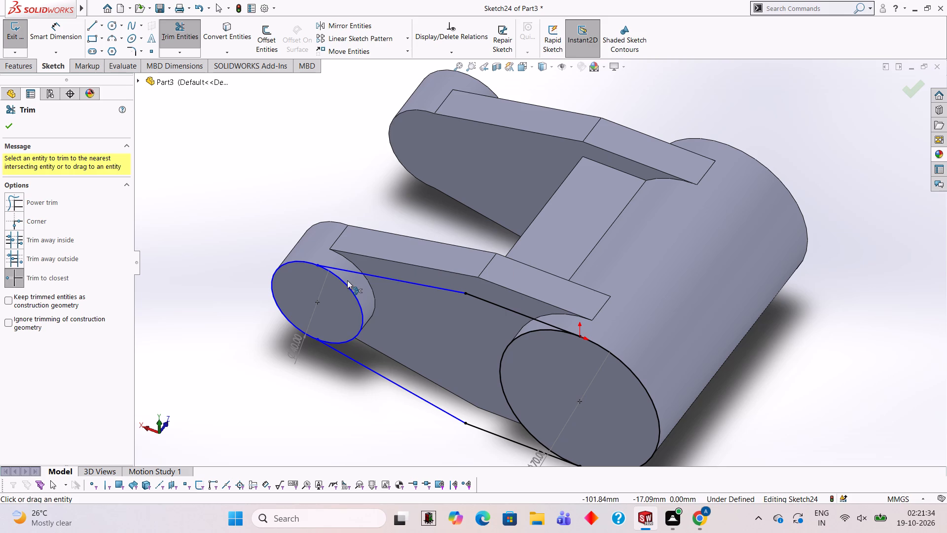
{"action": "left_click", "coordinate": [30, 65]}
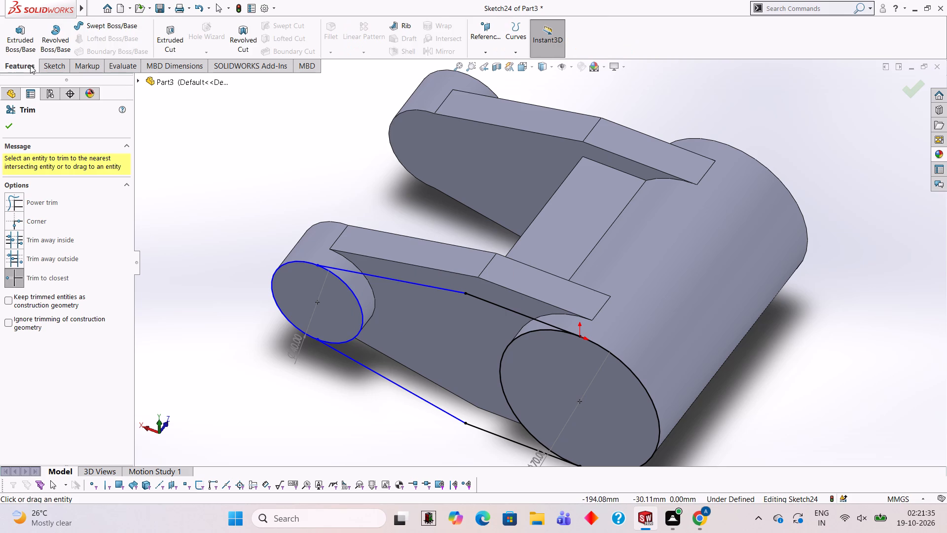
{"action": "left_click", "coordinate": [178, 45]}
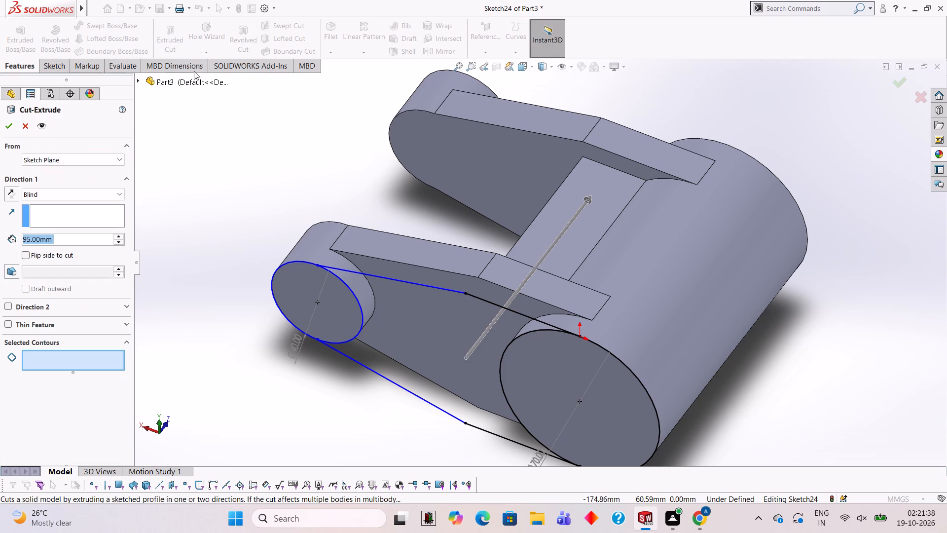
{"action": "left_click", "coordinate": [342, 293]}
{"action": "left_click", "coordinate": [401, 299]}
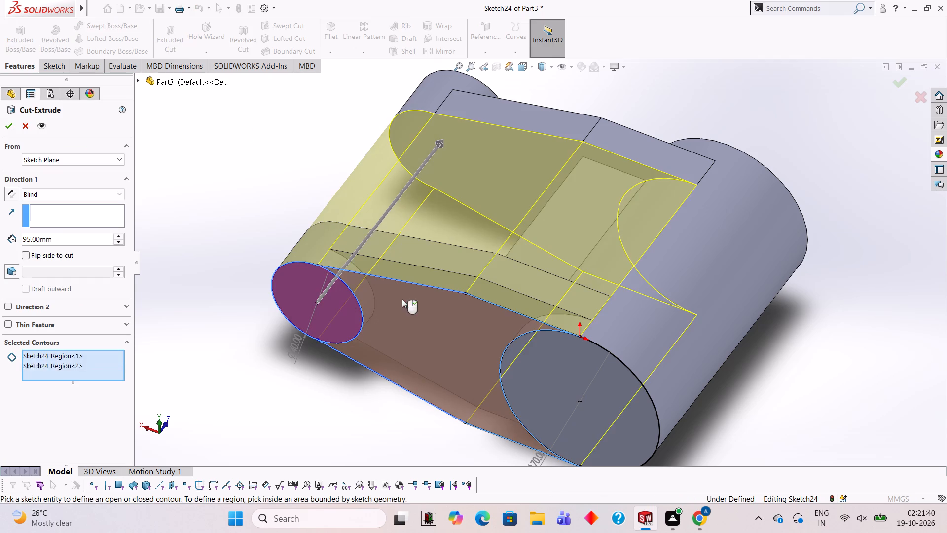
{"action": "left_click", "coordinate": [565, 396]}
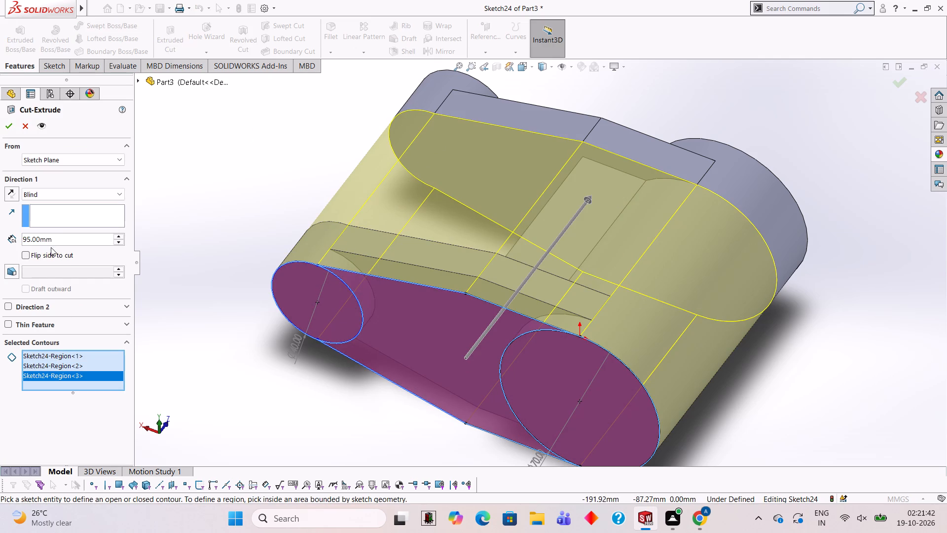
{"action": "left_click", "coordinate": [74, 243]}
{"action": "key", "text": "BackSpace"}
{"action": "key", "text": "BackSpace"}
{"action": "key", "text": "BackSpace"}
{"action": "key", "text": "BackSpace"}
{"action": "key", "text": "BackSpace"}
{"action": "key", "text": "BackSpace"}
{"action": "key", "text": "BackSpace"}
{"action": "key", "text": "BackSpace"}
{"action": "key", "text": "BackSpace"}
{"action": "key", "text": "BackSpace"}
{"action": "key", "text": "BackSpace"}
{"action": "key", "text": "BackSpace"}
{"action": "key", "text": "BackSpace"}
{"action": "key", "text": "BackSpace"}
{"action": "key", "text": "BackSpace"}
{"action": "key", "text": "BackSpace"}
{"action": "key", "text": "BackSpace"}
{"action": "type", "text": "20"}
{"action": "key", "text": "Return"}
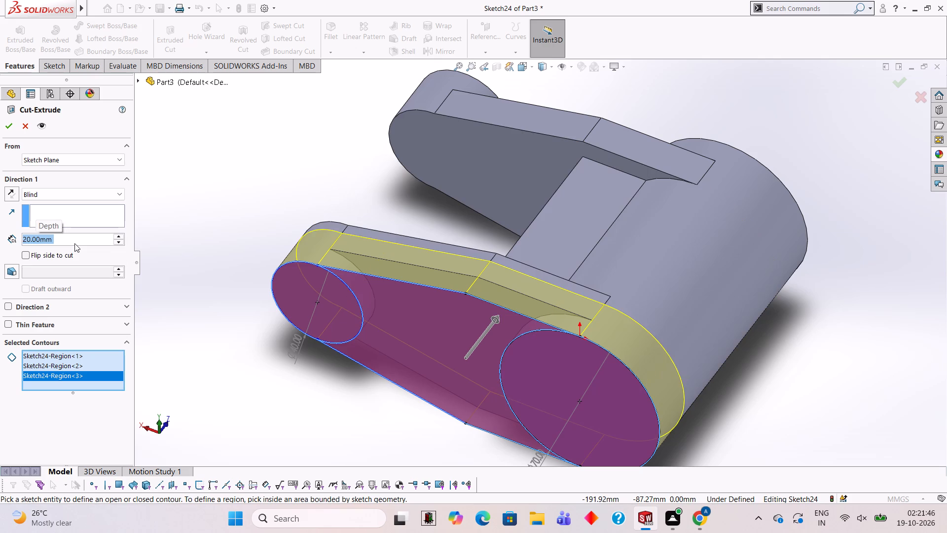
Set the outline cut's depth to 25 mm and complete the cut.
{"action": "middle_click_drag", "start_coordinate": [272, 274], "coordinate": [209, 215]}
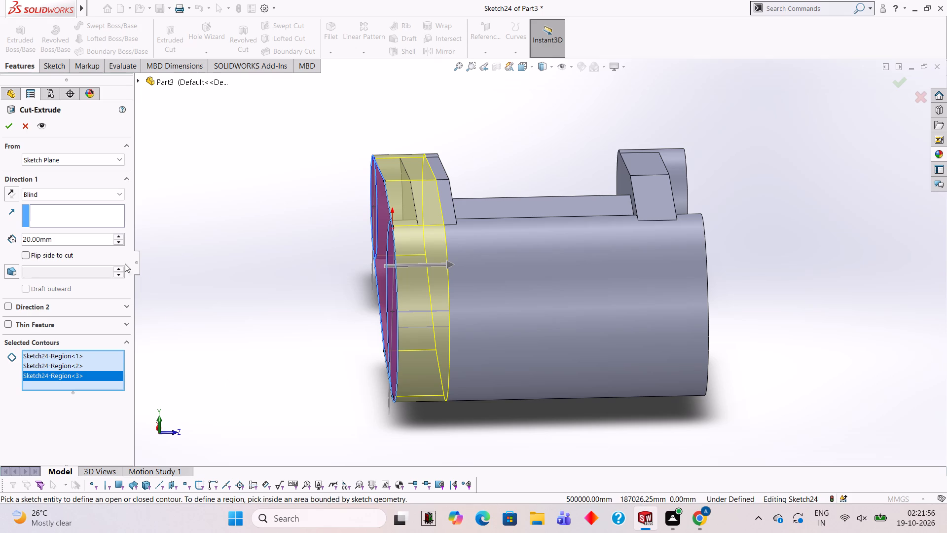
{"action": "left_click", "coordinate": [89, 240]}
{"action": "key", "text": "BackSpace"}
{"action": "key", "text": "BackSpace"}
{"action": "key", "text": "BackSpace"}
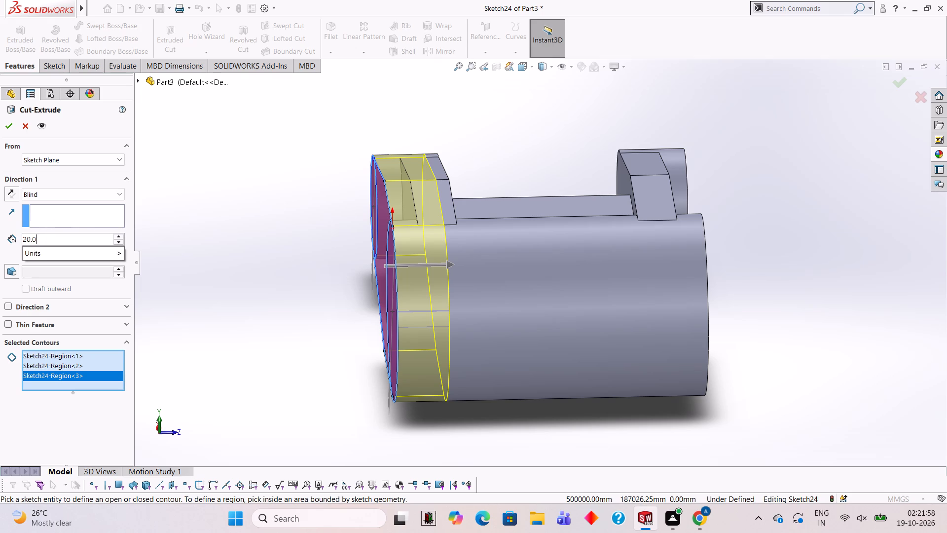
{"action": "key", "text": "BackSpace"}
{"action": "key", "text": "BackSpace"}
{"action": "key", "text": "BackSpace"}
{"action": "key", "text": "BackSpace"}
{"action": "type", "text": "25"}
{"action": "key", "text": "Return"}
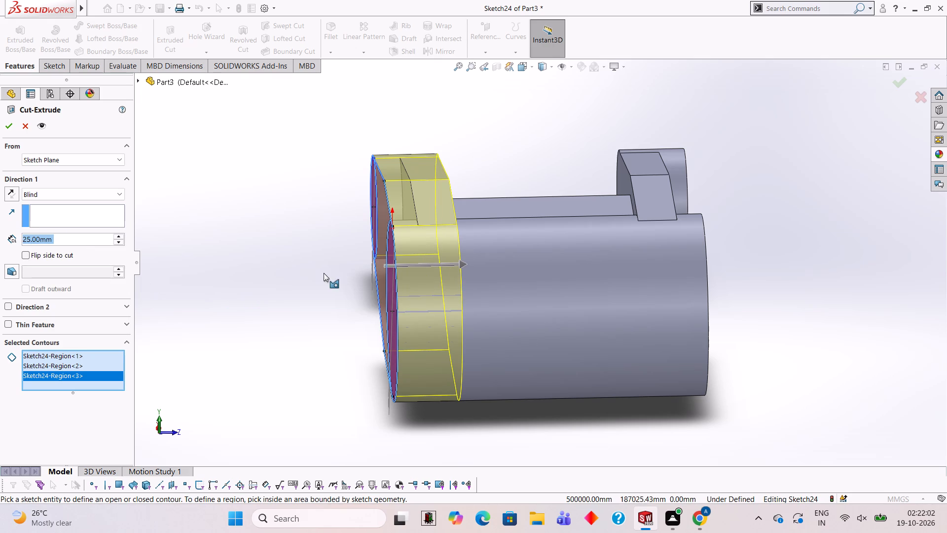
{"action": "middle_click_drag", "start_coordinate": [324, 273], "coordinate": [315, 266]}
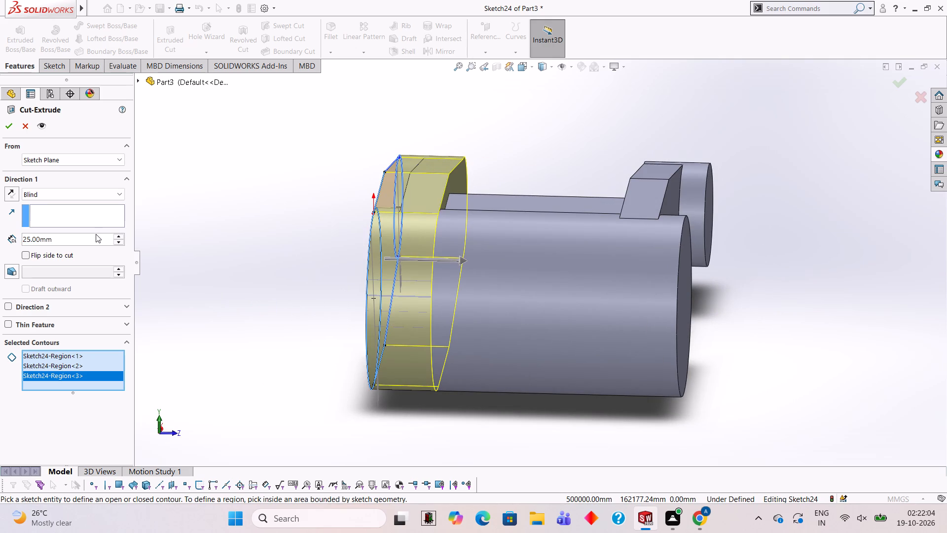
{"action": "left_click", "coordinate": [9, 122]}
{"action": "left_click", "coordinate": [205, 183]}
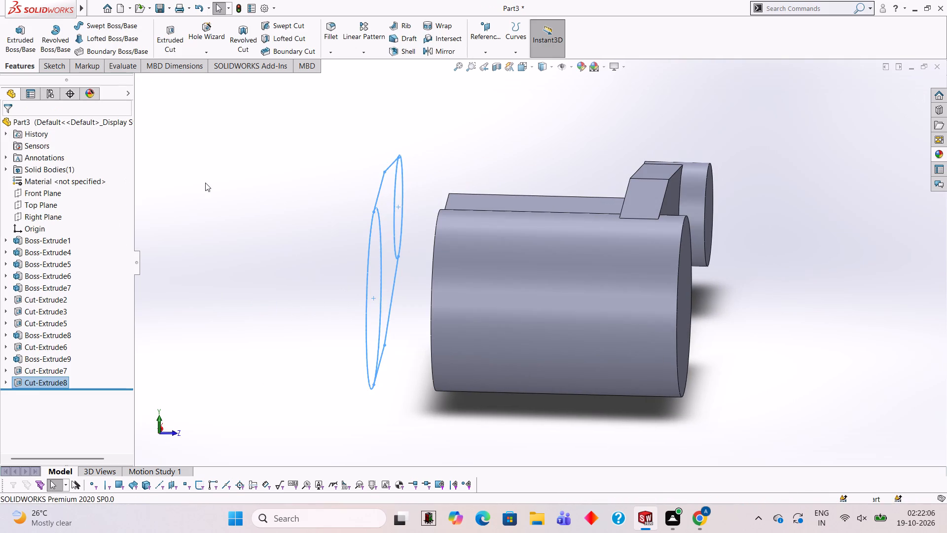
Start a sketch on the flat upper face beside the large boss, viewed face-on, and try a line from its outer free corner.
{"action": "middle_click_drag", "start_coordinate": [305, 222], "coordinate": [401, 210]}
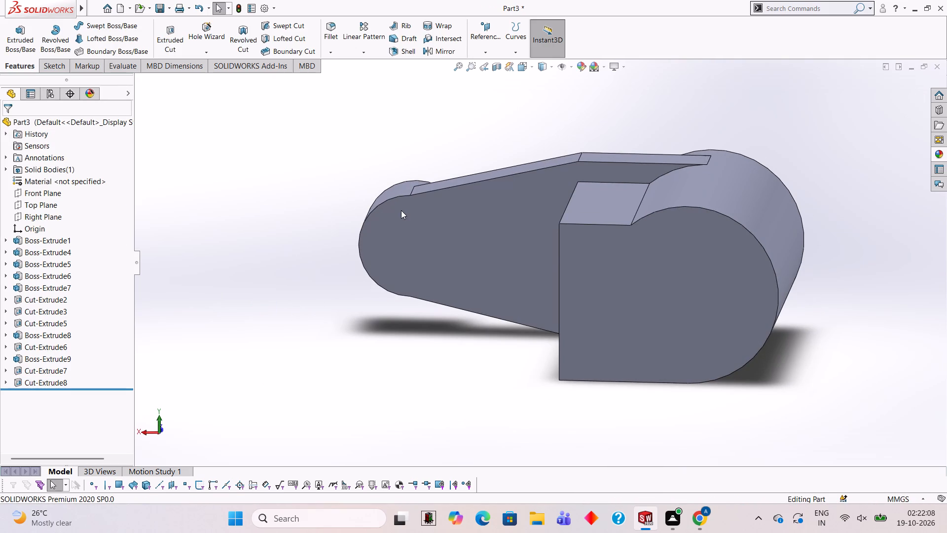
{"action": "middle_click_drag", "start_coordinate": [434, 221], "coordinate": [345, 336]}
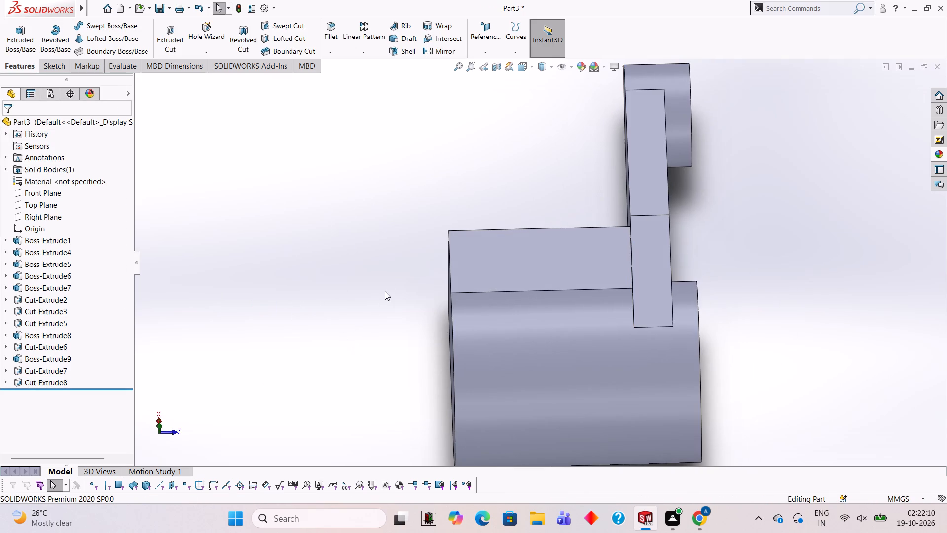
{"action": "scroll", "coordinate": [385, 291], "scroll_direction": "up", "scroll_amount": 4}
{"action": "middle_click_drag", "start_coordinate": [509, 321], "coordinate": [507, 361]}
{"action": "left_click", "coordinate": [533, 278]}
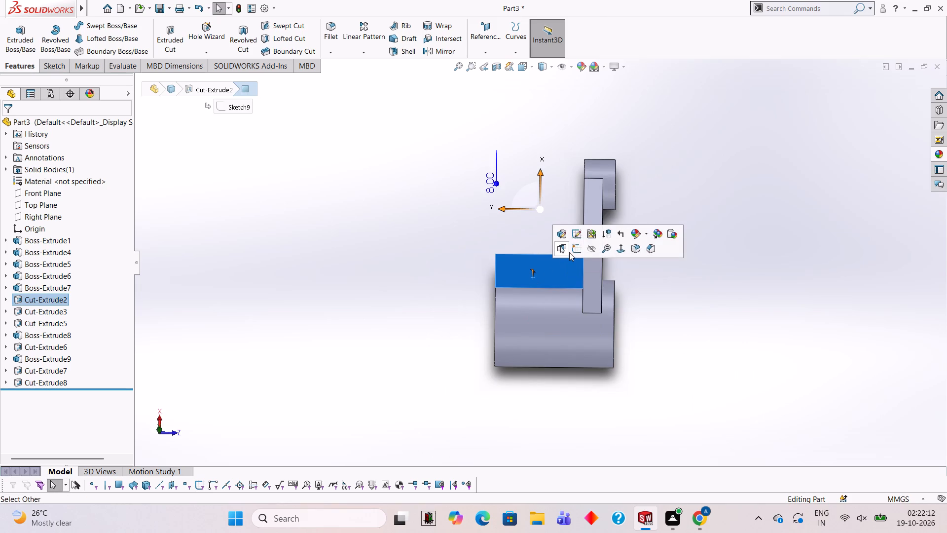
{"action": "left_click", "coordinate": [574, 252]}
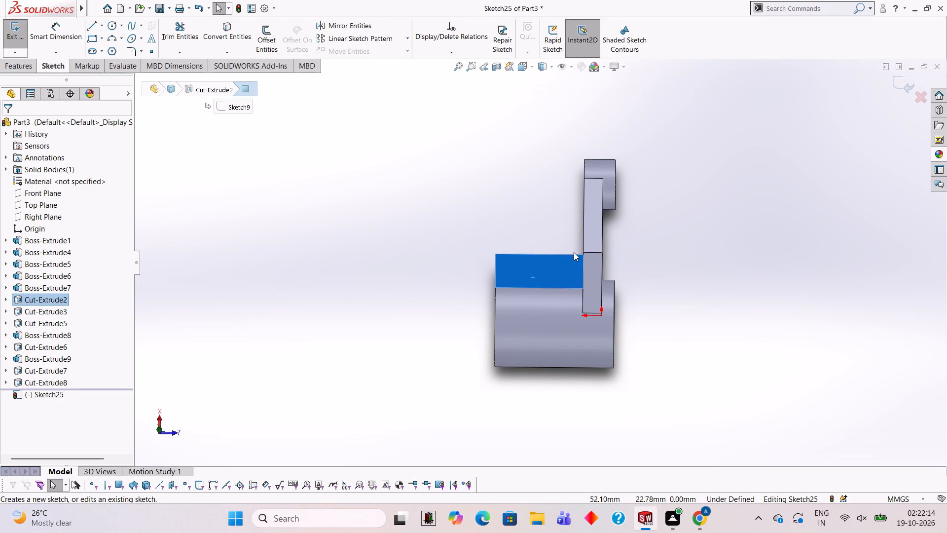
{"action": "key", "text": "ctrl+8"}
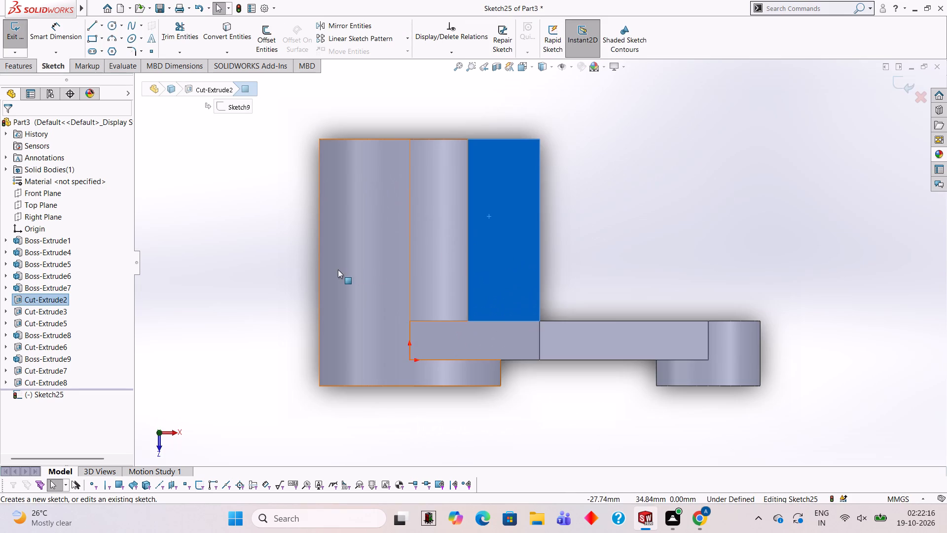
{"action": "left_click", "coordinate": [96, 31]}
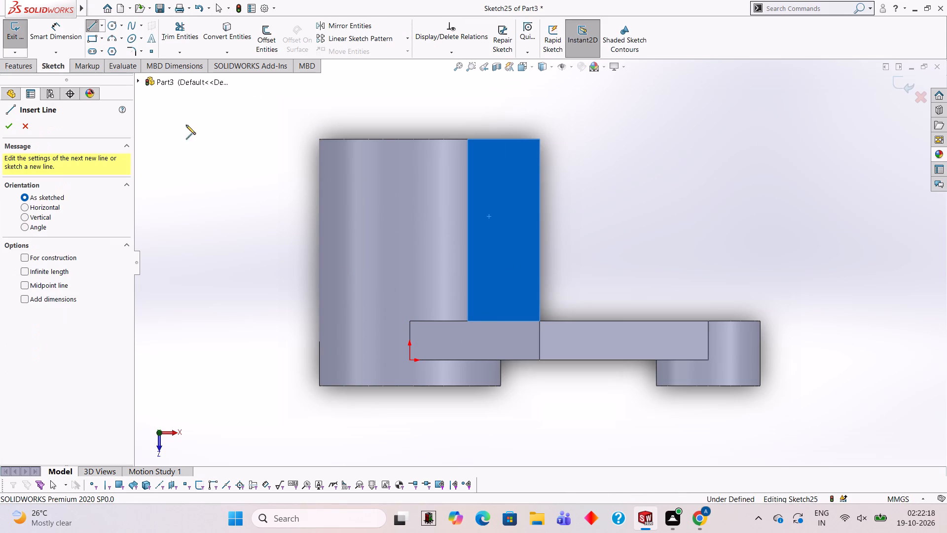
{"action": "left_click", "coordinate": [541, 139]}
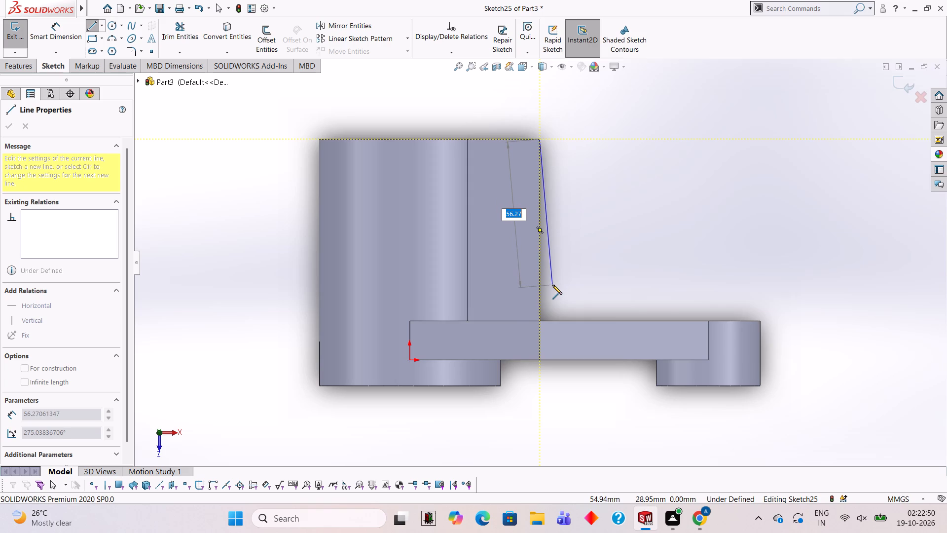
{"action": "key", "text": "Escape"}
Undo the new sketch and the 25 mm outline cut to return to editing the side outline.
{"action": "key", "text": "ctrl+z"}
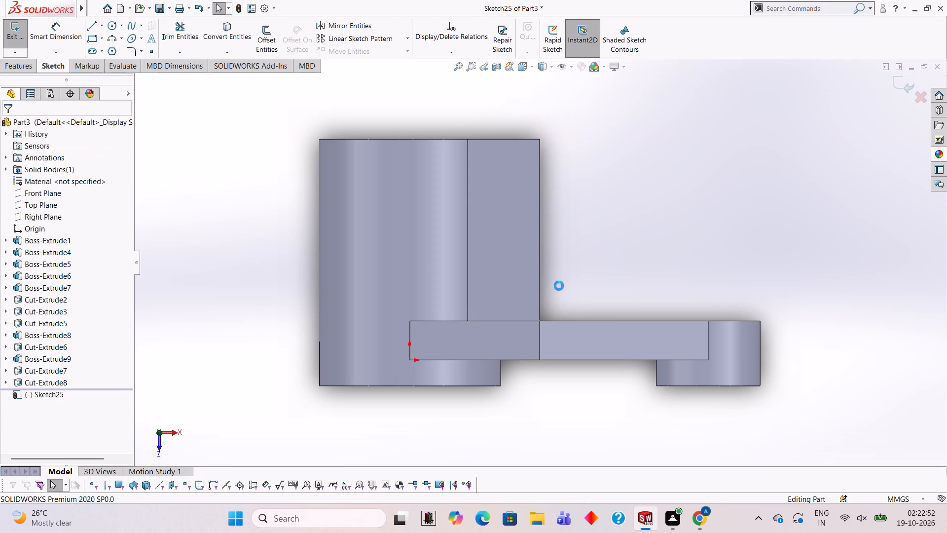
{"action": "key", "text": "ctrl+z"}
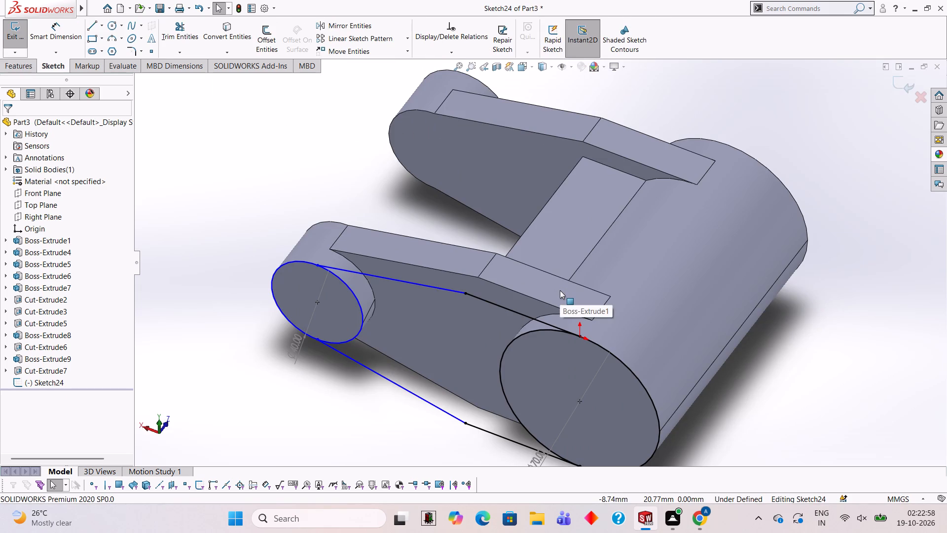
Cut the side outline's two circle regions and arm region to a blind depth of 45 mm.
{"action": "left_click", "coordinate": [22, 66]}
{"action": "left_click", "coordinate": [179, 41]}
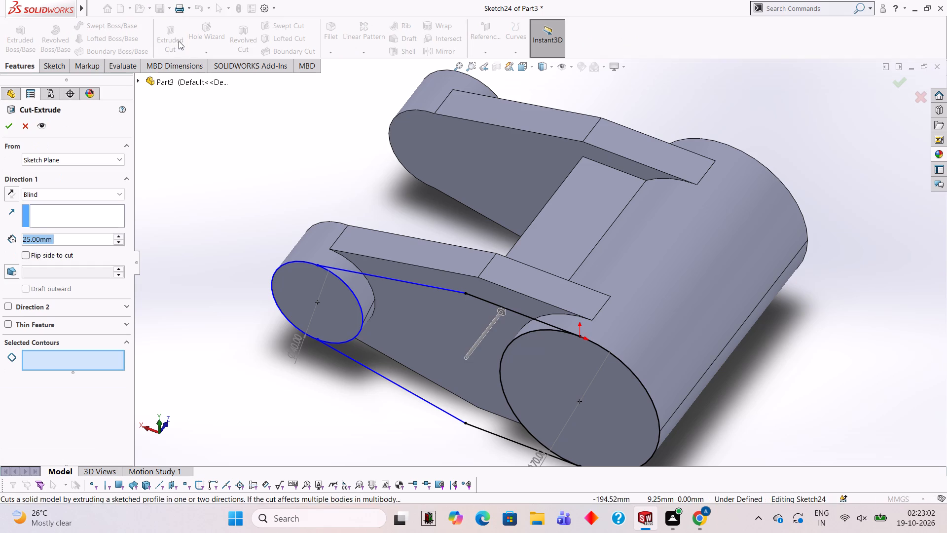
{"action": "left_click", "coordinate": [286, 310]}
{"action": "left_click", "coordinate": [398, 315]}
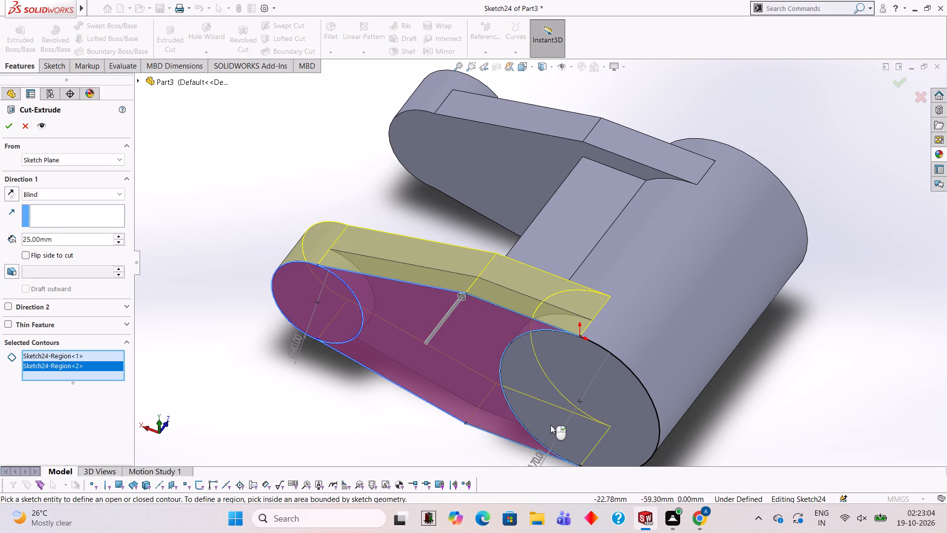
{"action": "left_click", "coordinate": [571, 394]}
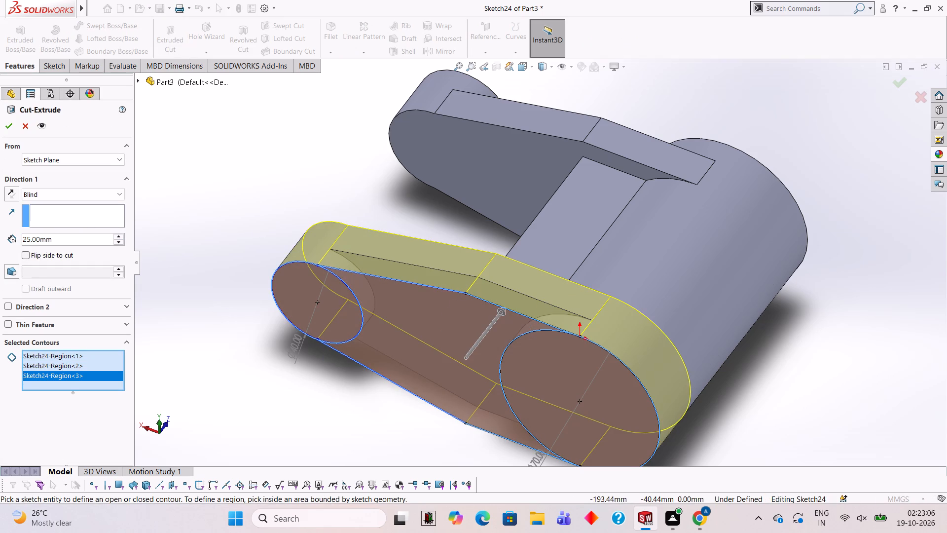
{"action": "left_click", "coordinate": [82, 238]}
{"action": "key", "text": "BackSpace"}
{"action": "key", "text": "BackSpace"}
{"action": "key", "text": "BackSpace"}
{"action": "key", "text": "BackSpace"}
{"action": "key", "text": "BackSpace"}
{"action": "key", "text": "BackSpace"}
{"action": "key", "text": "BackSpace"}
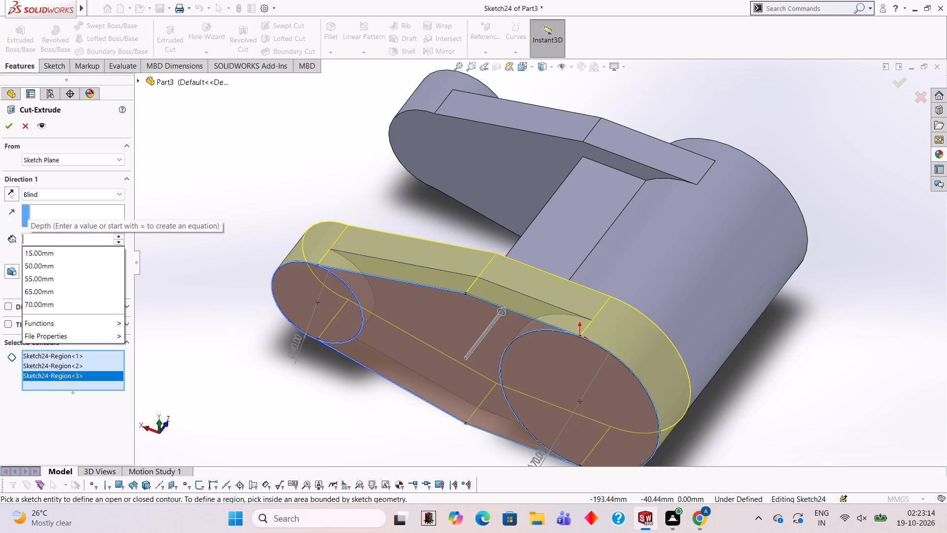
{"action": "type", "text": "45"}
{"action": "key", "text": "Return"}
{"action": "middle_click_drag", "start_coordinate": [402, 284], "coordinate": [340, 346]}
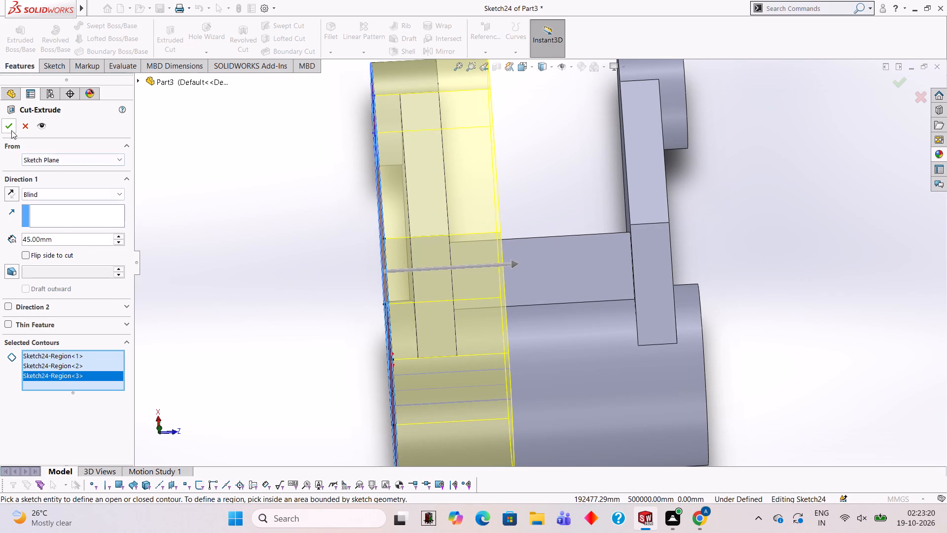
{"action": "left_click", "coordinate": [7, 125]}
{"action": "left_click", "coordinate": [208, 185]}
Start a new sketch on the flat upper face beside the large boss, viewed face-on.
{"action": "middle_click_drag", "start_coordinate": [330, 246], "coordinate": [356, 260]}
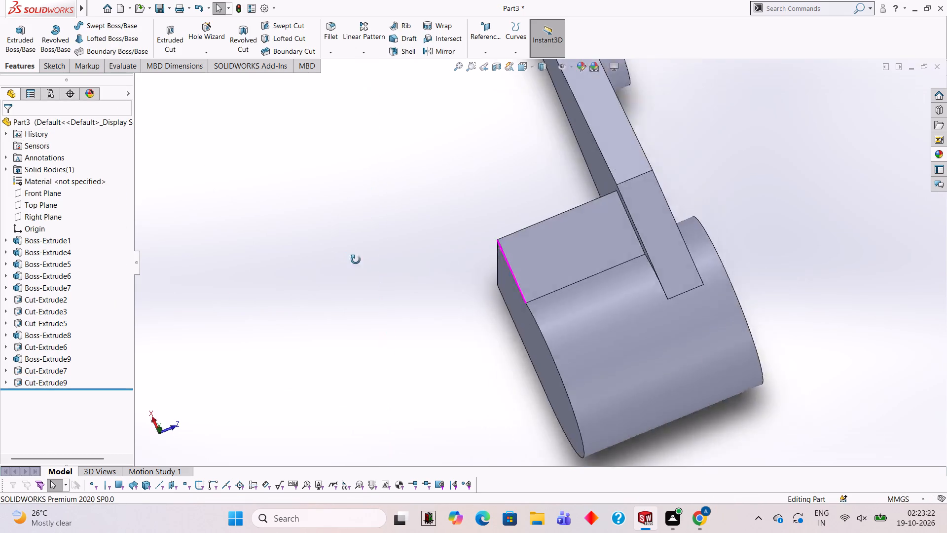
{"action": "middle_click_drag", "start_coordinate": [356, 260], "coordinate": [321, 209]}
{"action": "scroll", "coordinate": [422, 244], "scroll_direction": "up", "scroll_amount": 3}
{"action": "middle_click_drag", "start_coordinate": [473, 299], "coordinate": [503, 302]}
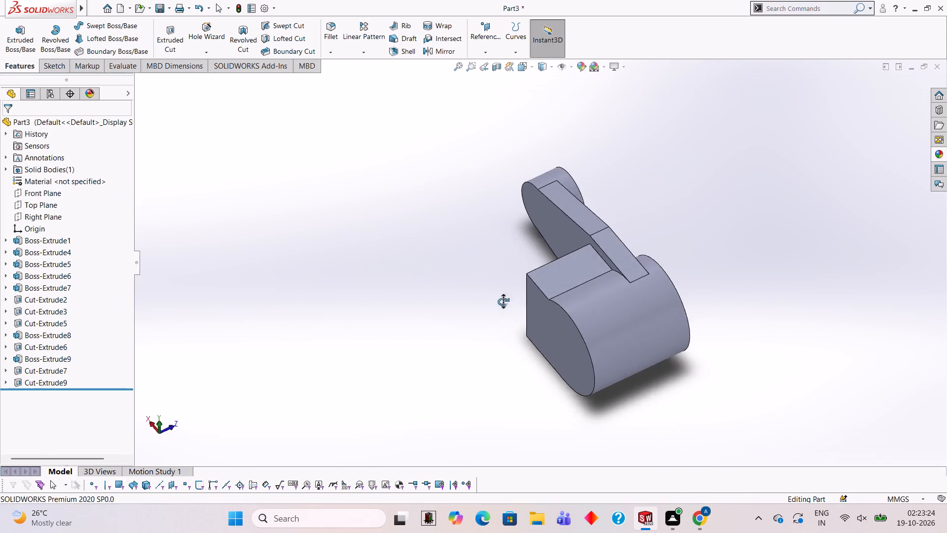
{"action": "middle_click_drag", "start_coordinate": [503, 302], "coordinate": [457, 322]}
{"action": "scroll", "coordinate": [620, 252], "scroll_direction": "down", "scroll_amount": 3}
{"action": "scroll", "coordinate": [636, 332], "scroll_direction": "up", "scroll_amount": 3}
{"action": "middle_click_drag", "start_coordinate": [584, 331], "coordinate": [506, 379]}
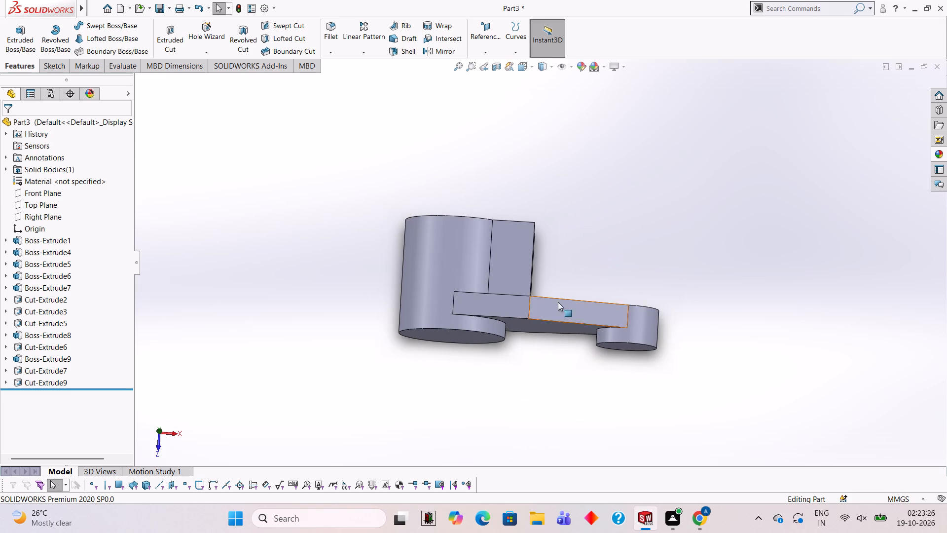
{"action": "left_click", "coordinate": [515, 266]}
{"action": "left_click", "coordinate": [556, 231]}
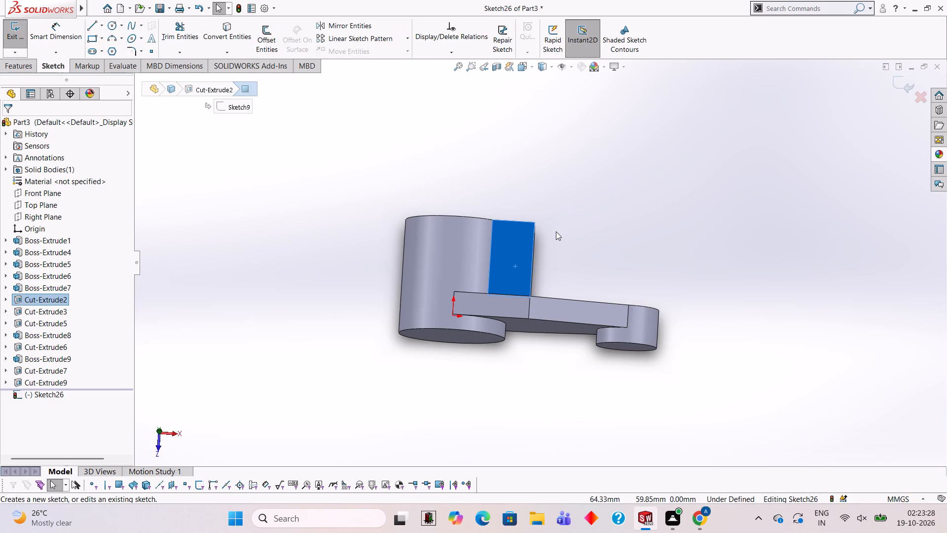
{"action": "key", "text": "ctrl+8"}
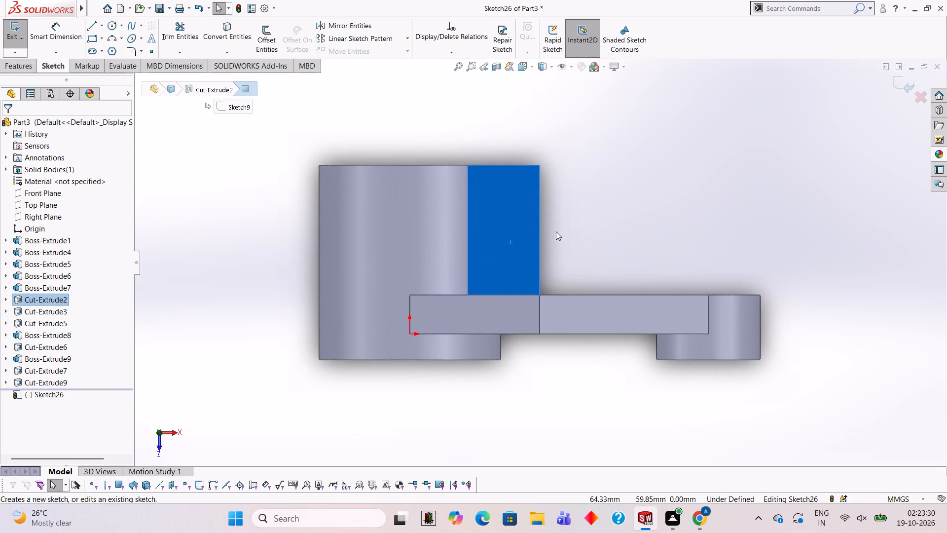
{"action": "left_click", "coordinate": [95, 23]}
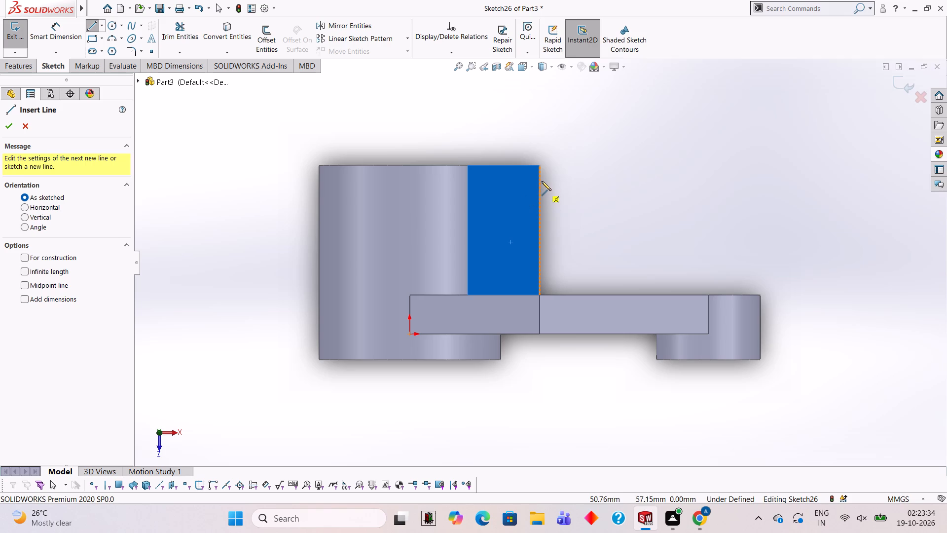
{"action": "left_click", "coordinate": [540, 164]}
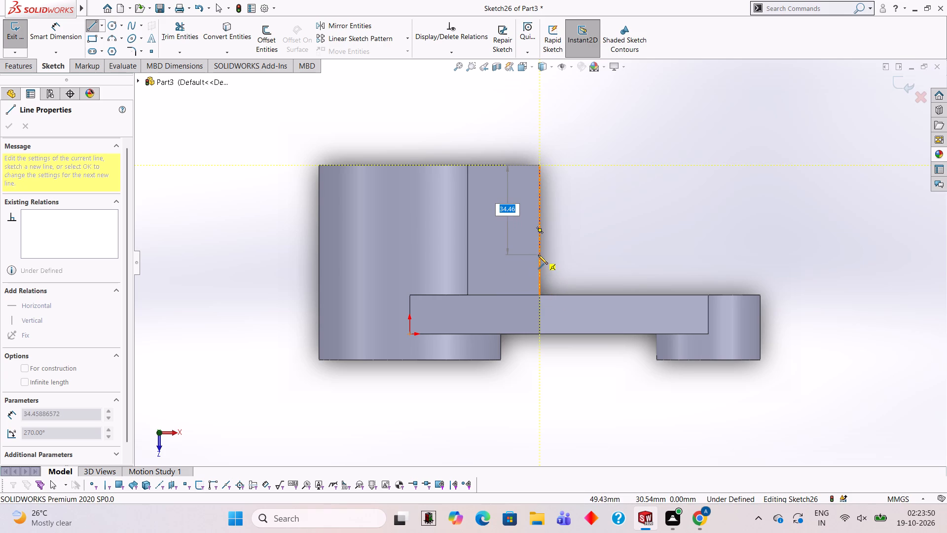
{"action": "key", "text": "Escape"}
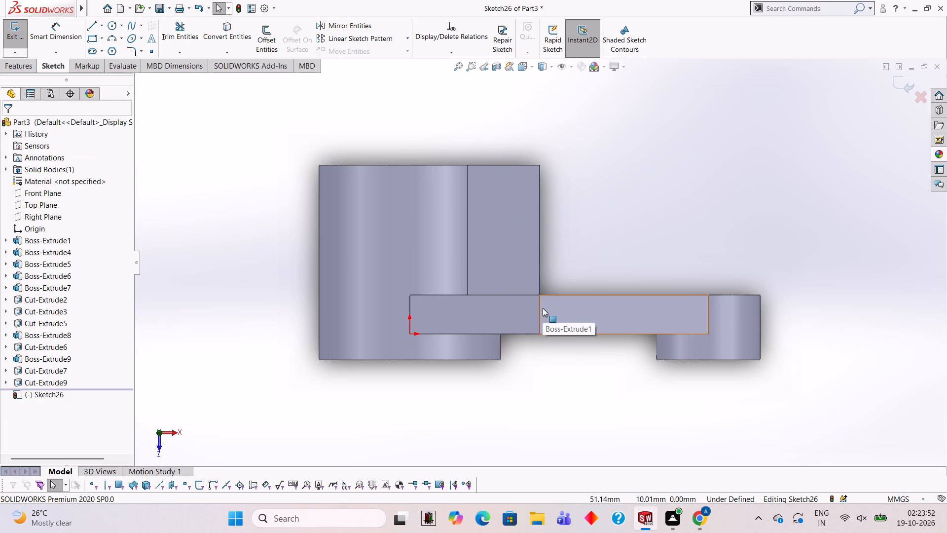
Leave the empty sketch and start a new one on the large boss's flat end face, viewed face-on.
{"action": "scroll", "coordinate": [451, 306], "scroll_direction": "down", "scroll_amount": 1}
{"action": "middle_click_drag", "start_coordinate": [451, 306], "coordinate": [600, 257]}
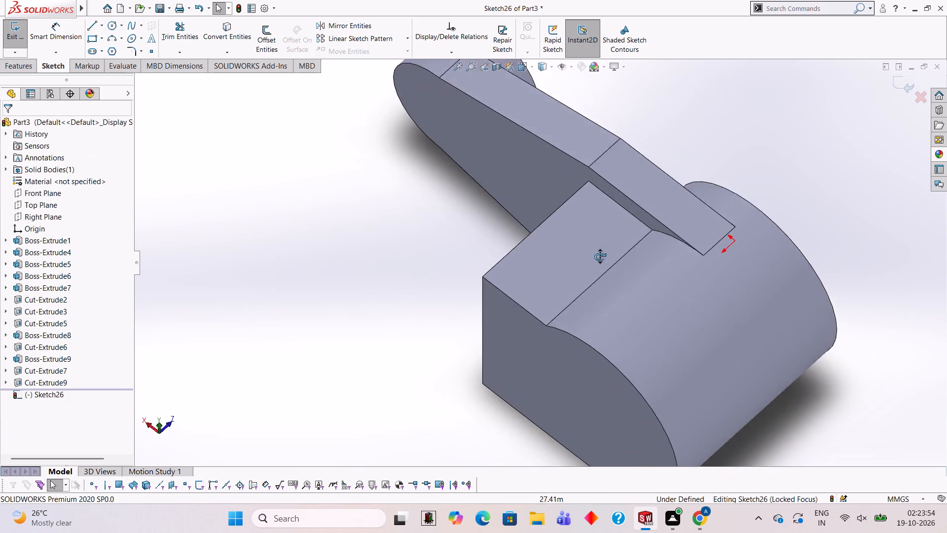
{"action": "middle_click_drag", "start_coordinate": [600, 257], "coordinate": [619, 213]}
{"action": "middle_click_drag", "start_coordinate": [636, 303], "coordinate": [647, 240]}
{"action": "scroll", "coordinate": [647, 240], "scroll_direction": "down", "scroll_amount": 3}
{"action": "scroll", "coordinate": [647, 240], "scroll_direction": "up", "scroll_amount": 4}
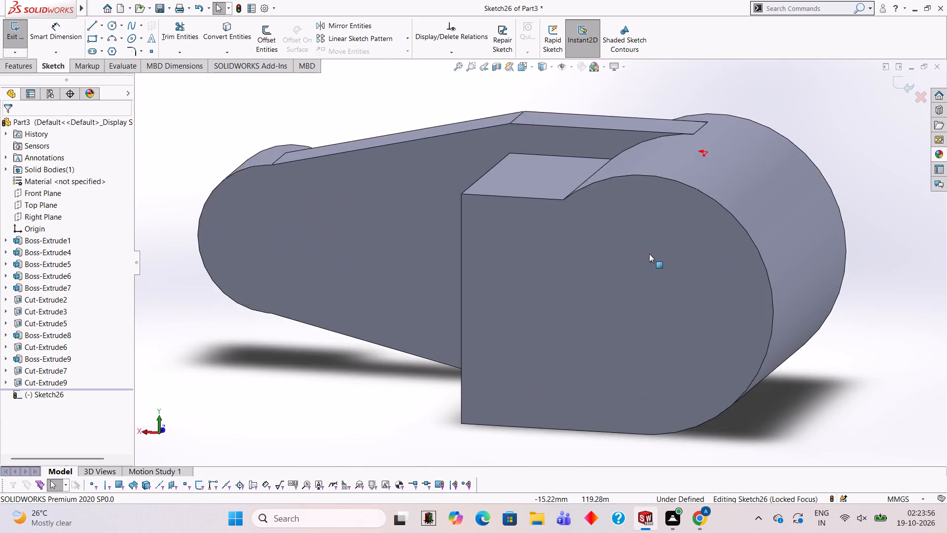
{"action": "scroll", "coordinate": [649, 254], "scroll_direction": "up", "scroll_amount": 2}
{"action": "middle_click_drag", "start_coordinate": [632, 258], "coordinate": [619, 316]}
{"action": "left_click", "coordinate": [537, 314]}
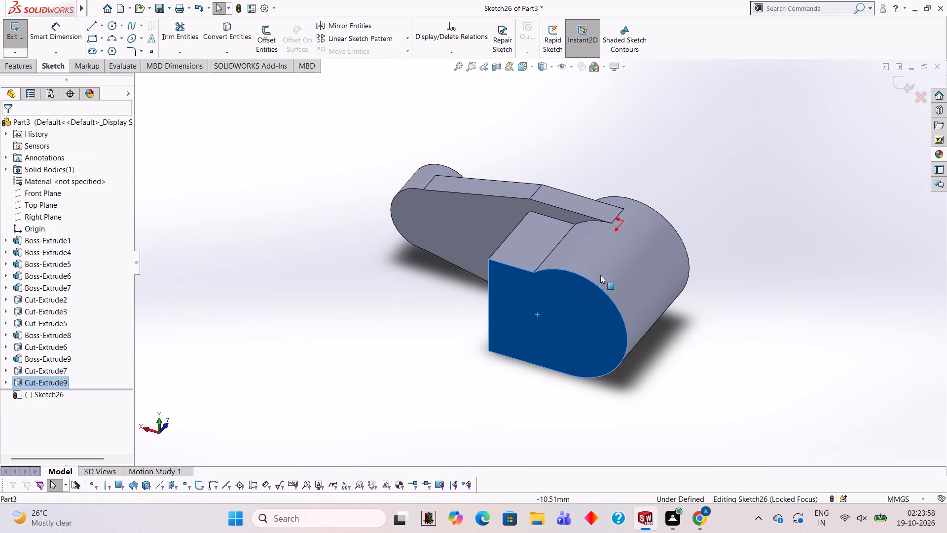
{"action": "left_click", "coordinate": [897, 84]}
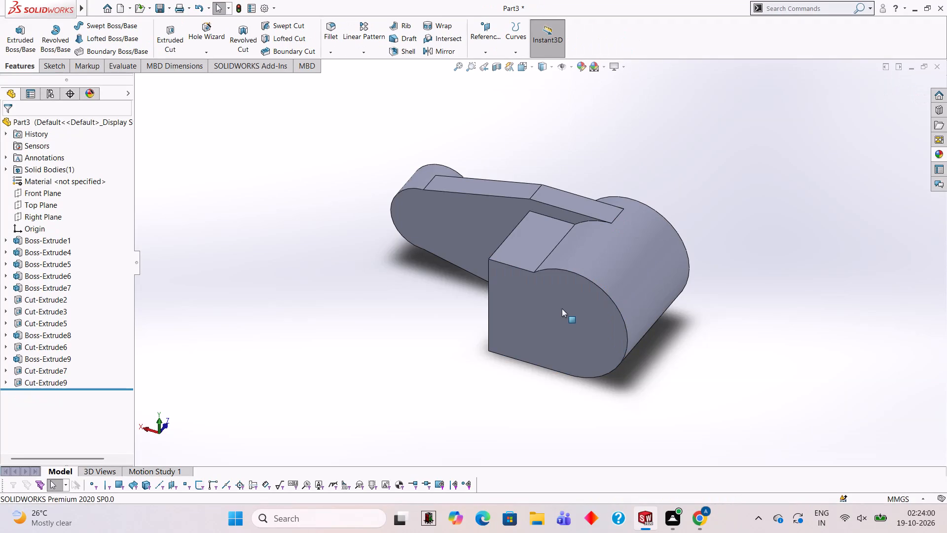
{"action": "left_click", "coordinate": [560, 309]}
{"action": "left_click", "coordinate": [602, 282]}
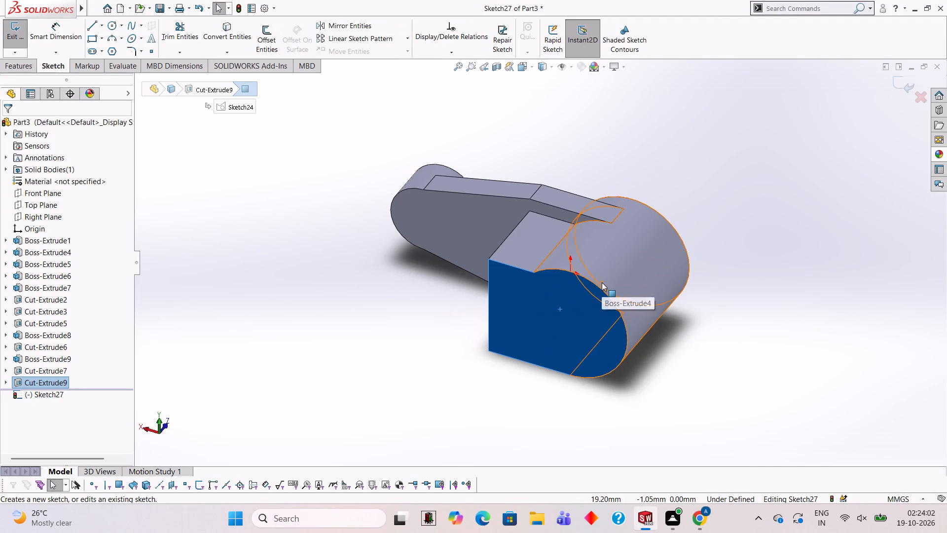
{"action": "key", "text": "ctrl+8"}
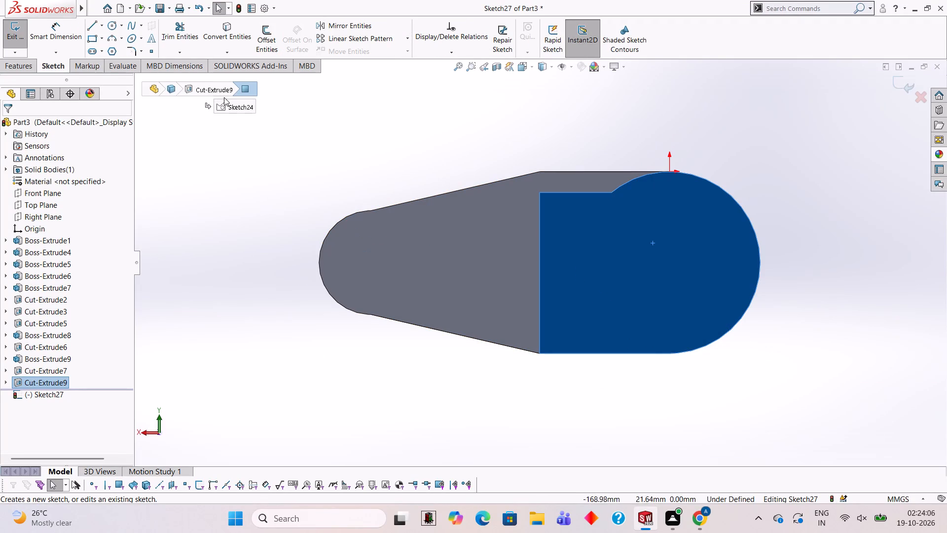
Trace the arm's upper edge with two connected lines from the origin through the upper bend to the small boss.
{"action": "left_click", "coordinate": [89, 31]}
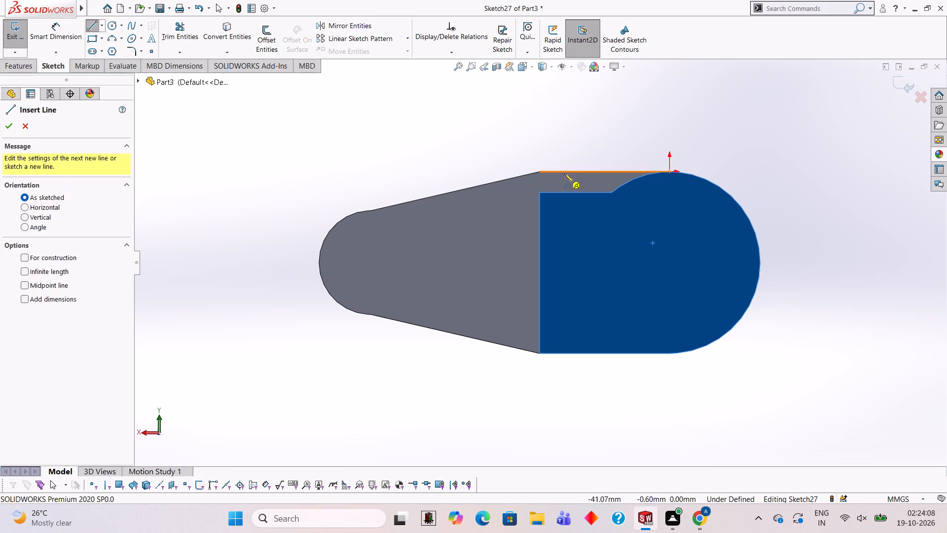
{"action": "left_click", "coordinate": [670, 172]}
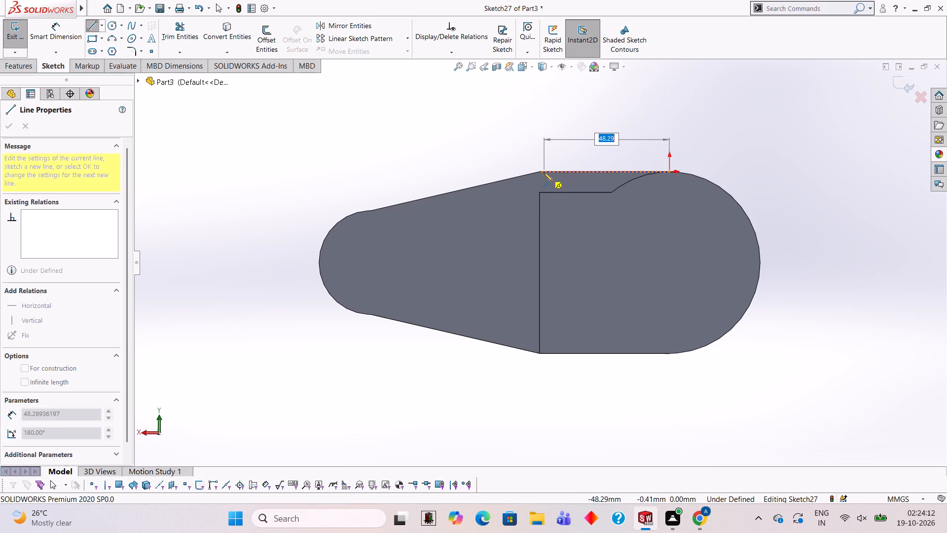
{"action": "left_click", "coordinate": [540, 171]}
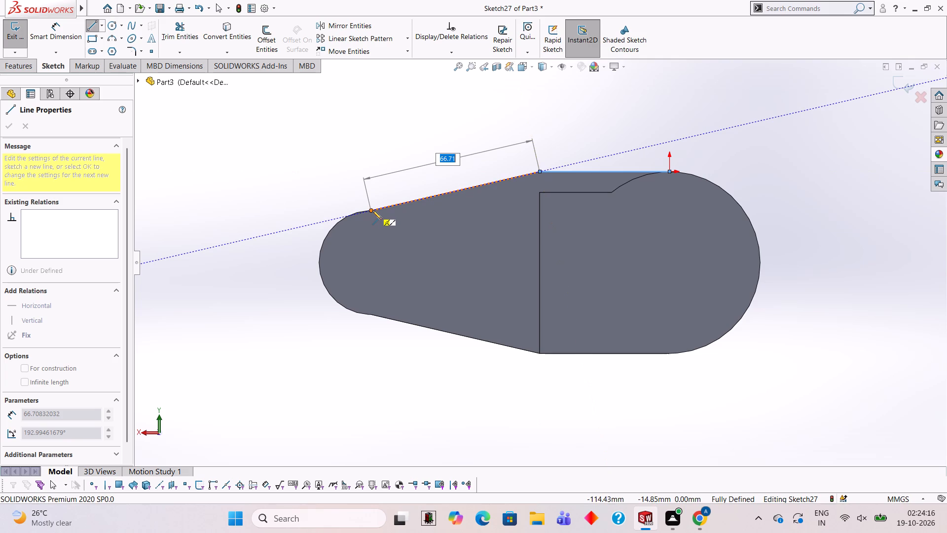
{"action": "left_click", "coordinate": [371, 210]}
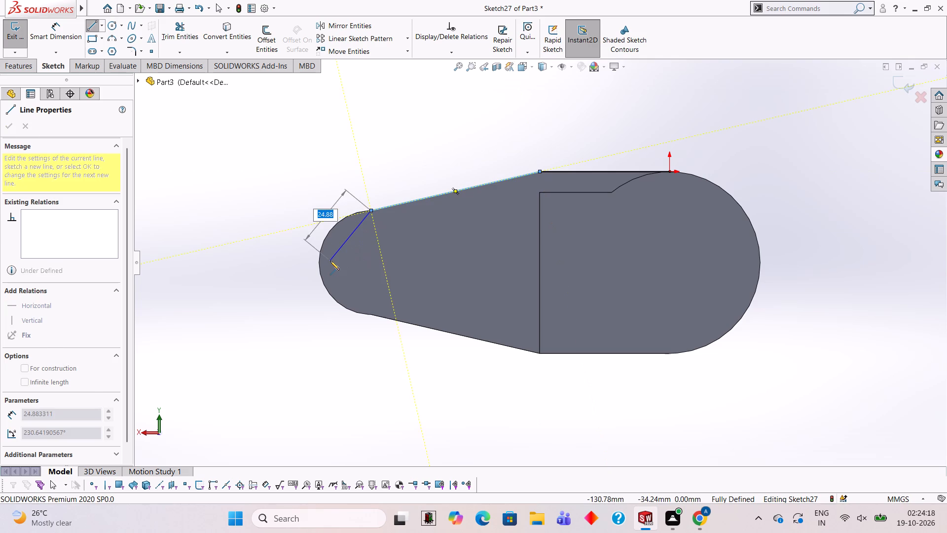
{"action": "key", "text": "Escape"}
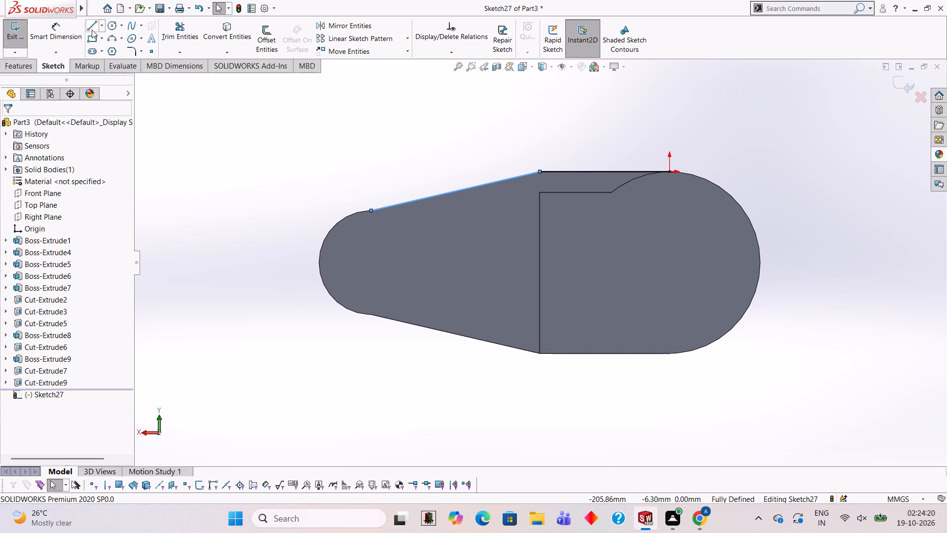
Trace the arm's lower edge with two connected lines from the large boss's lowest point through the lower bend to the small boss.
{"action": "left_click", "coordinate": [92, 30]}
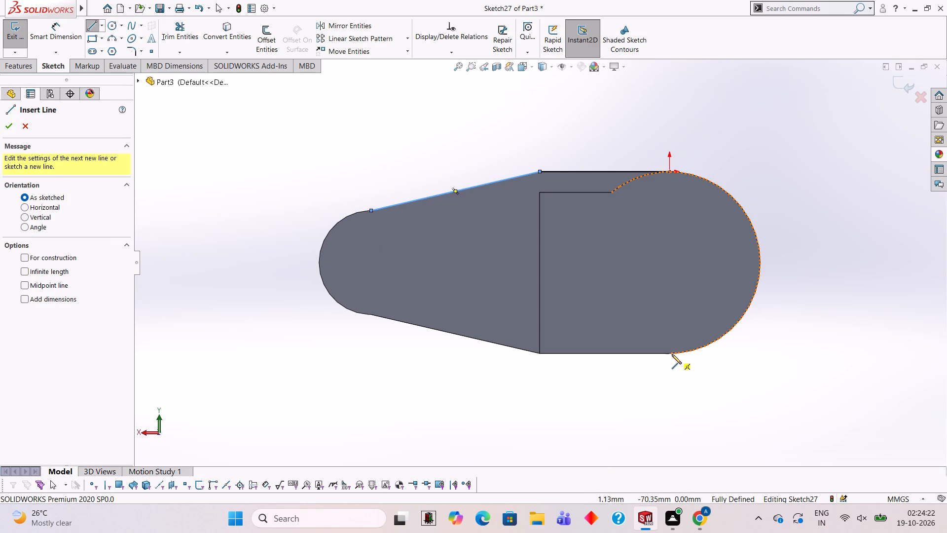
{"action": "left_click", "coordinate": [669, 354]}
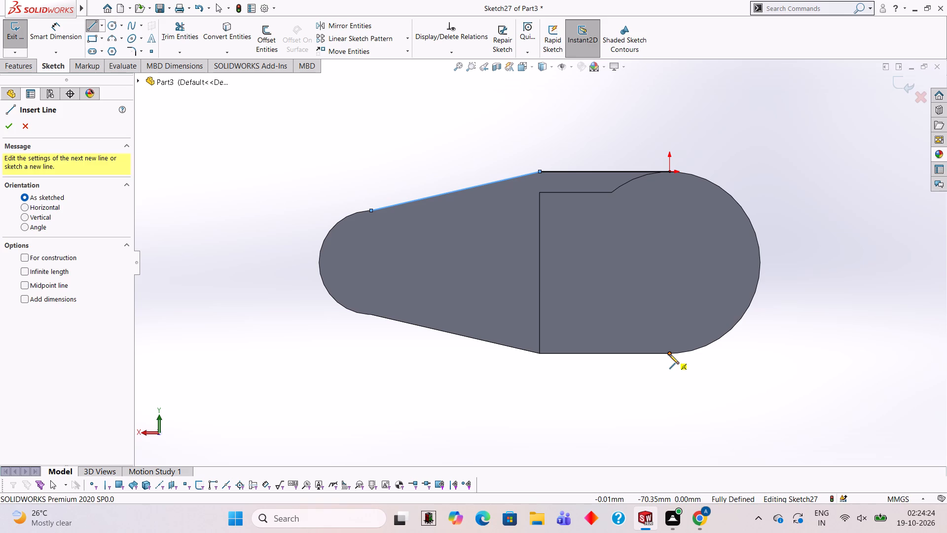
{"action": "left_click", "coordinate": [538, 354]}
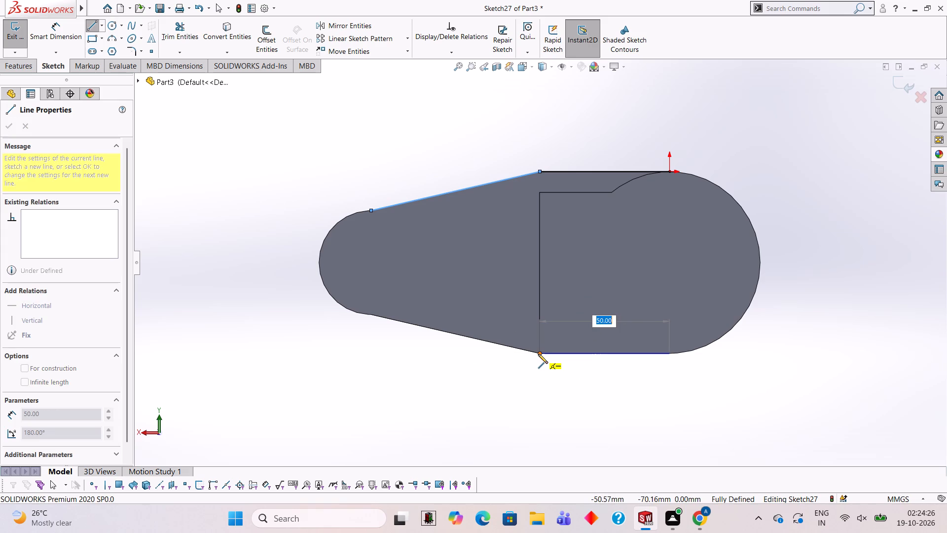
{"action": "left_click", "coordinate": [370, 316]}
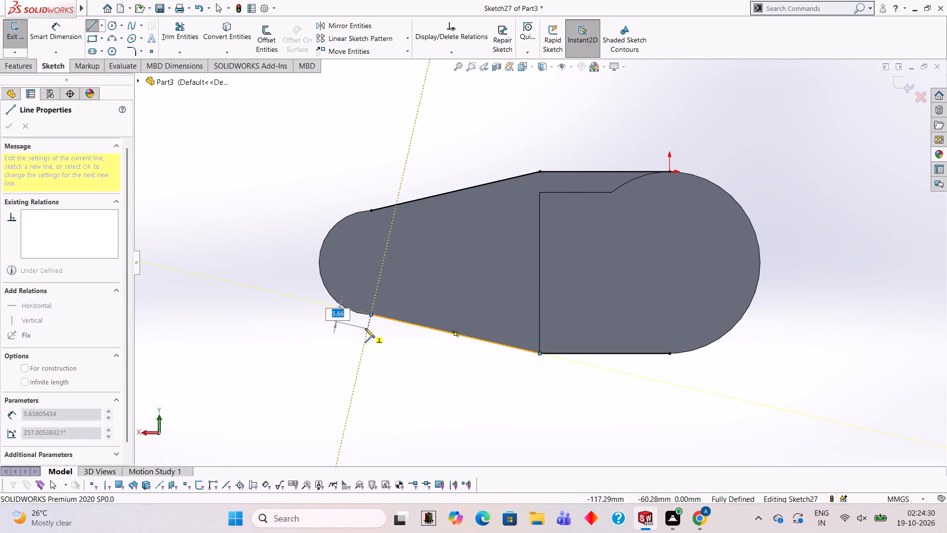
{"action": "key", "text": "Escape"}
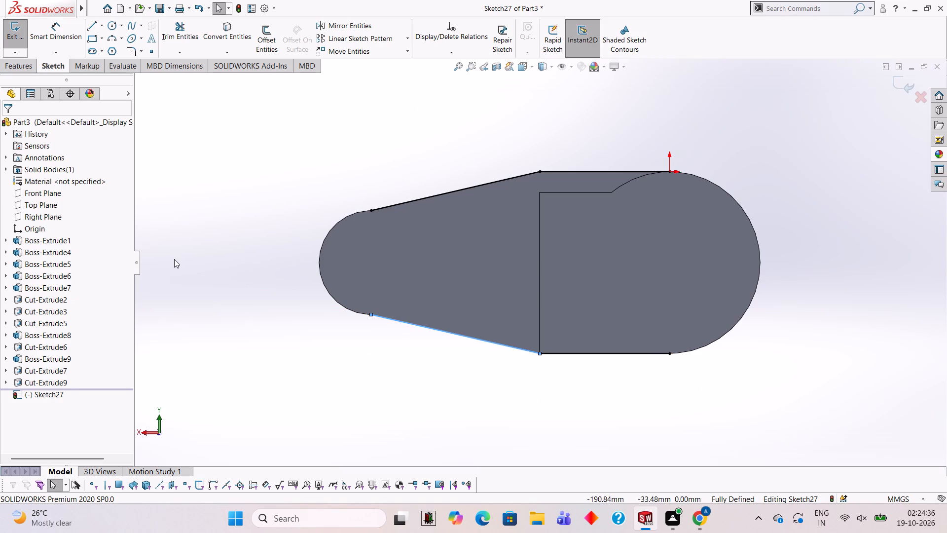
Draw a 40 mm circle centred on the small boss and a 70 mm circle centred on the large boss.
{"action": "left_click", "coordinate": [109, 32]}
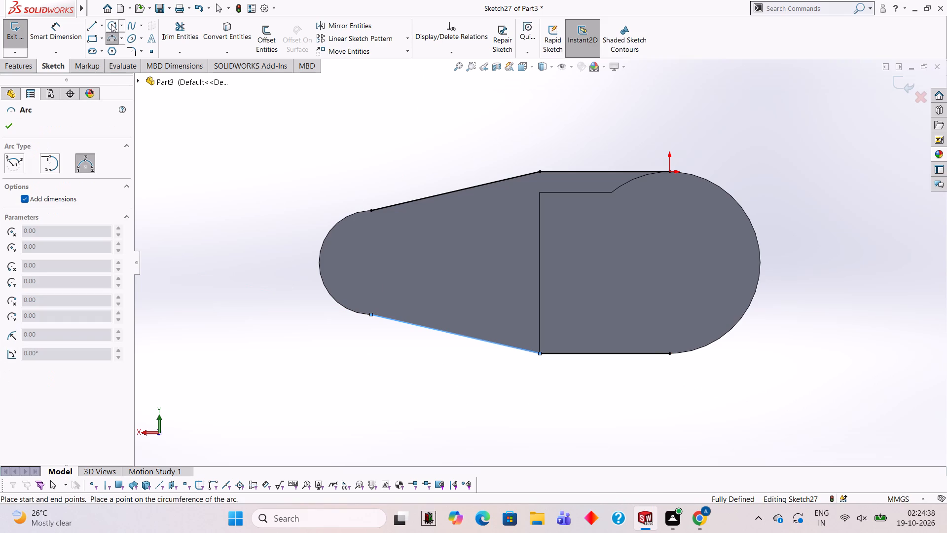
{"action": "left_click", "coordinate": [111, 24]}
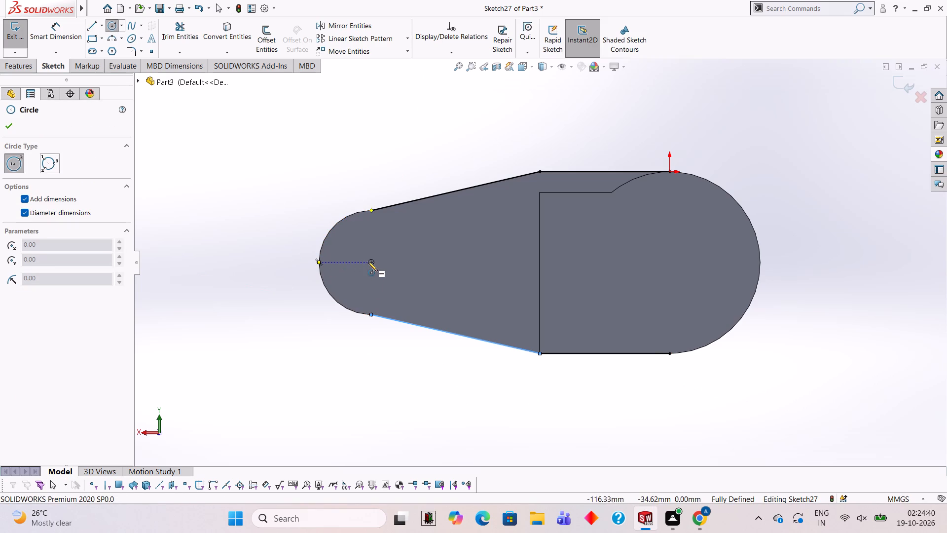
{"action": "left_click", "coordinate": [369, 262]}
{"action": "type", "text": "40"}
{"action": "key", "text": "Return"}
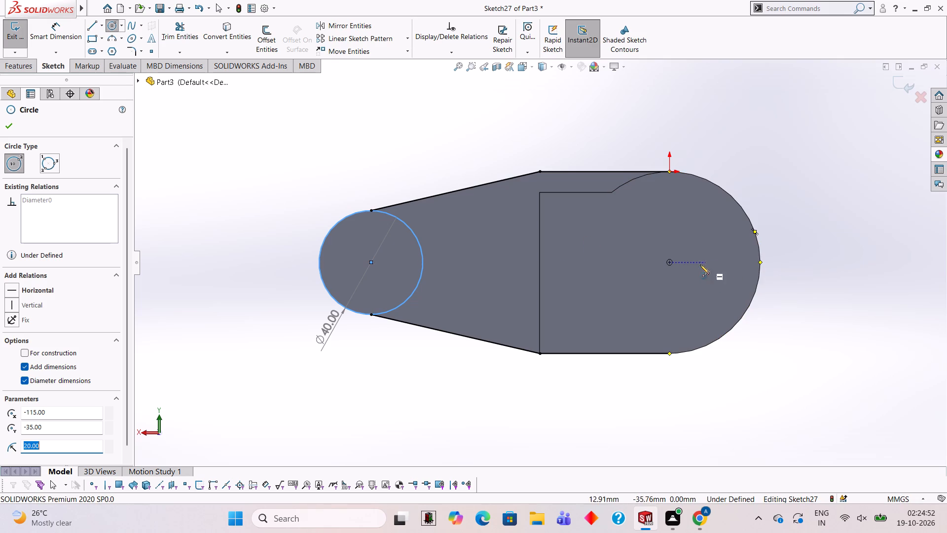
{"action": "left_click", "coordinate": [669, 262]}
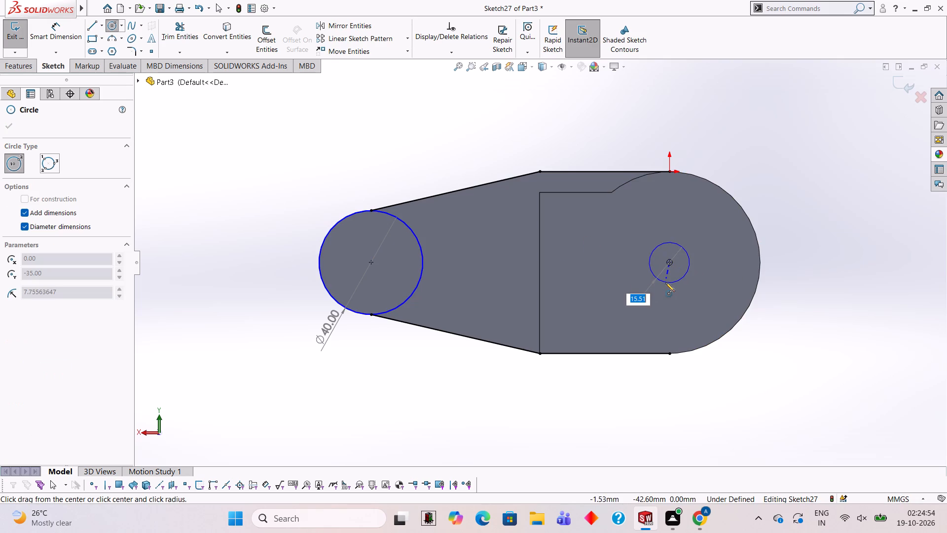
{"action": "type", "text": "70"}
{"action": "key", "text": "Return"}
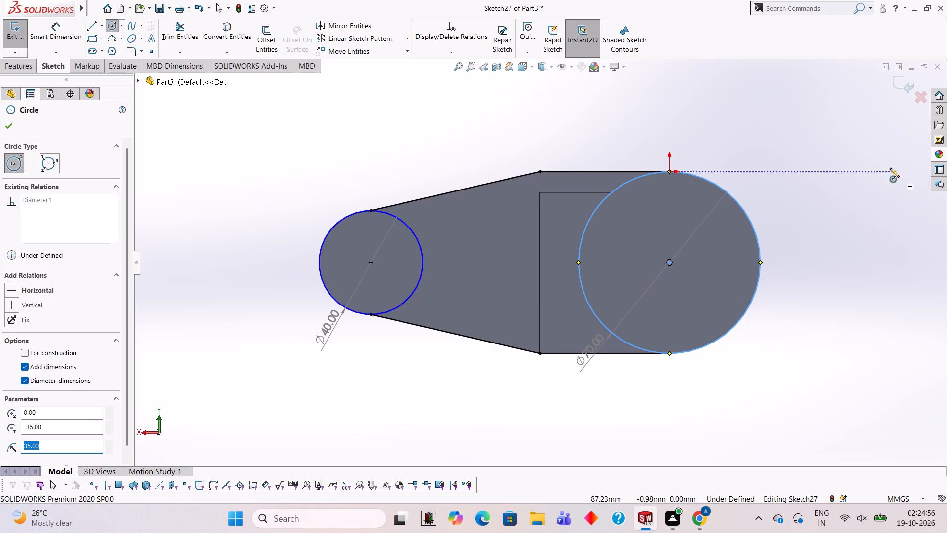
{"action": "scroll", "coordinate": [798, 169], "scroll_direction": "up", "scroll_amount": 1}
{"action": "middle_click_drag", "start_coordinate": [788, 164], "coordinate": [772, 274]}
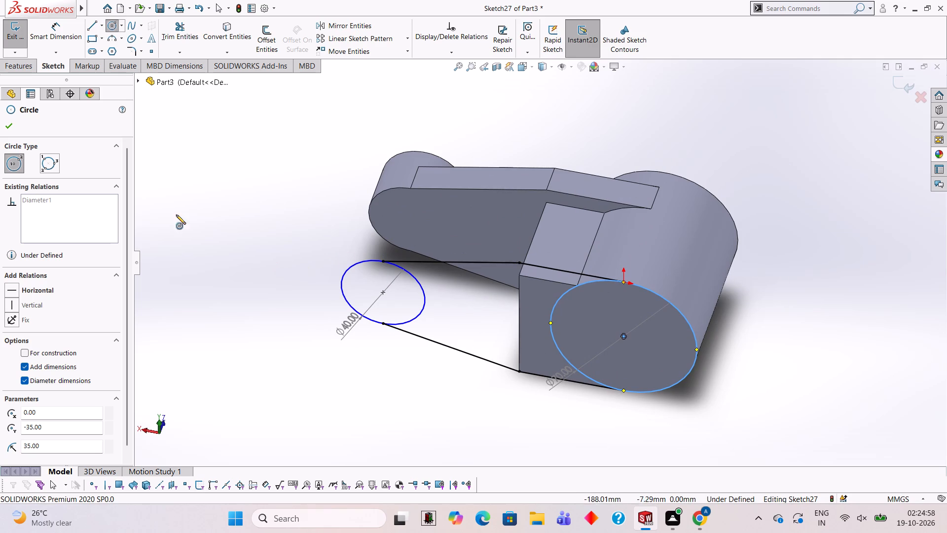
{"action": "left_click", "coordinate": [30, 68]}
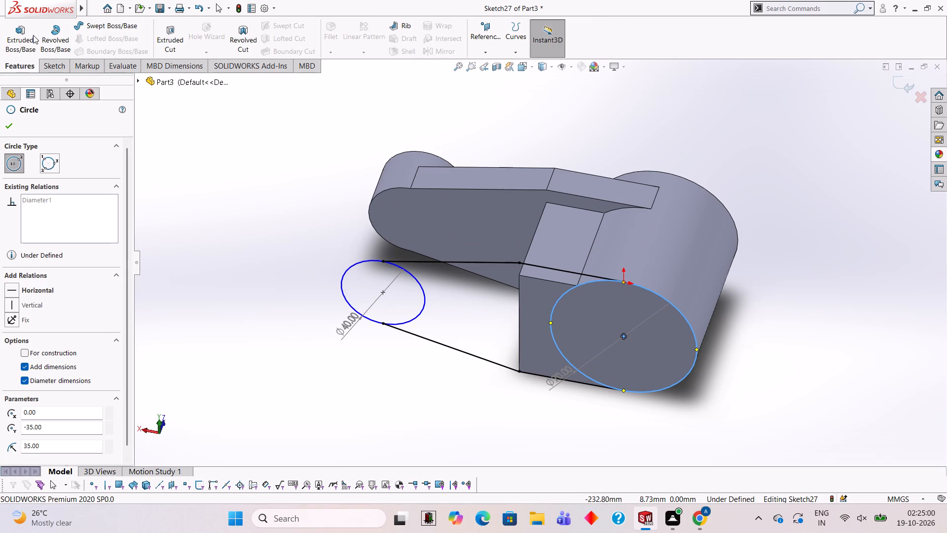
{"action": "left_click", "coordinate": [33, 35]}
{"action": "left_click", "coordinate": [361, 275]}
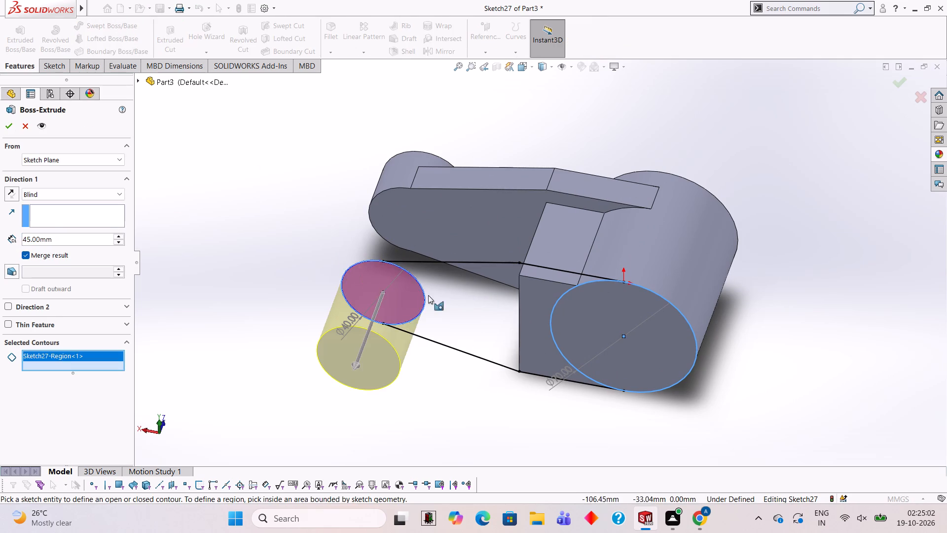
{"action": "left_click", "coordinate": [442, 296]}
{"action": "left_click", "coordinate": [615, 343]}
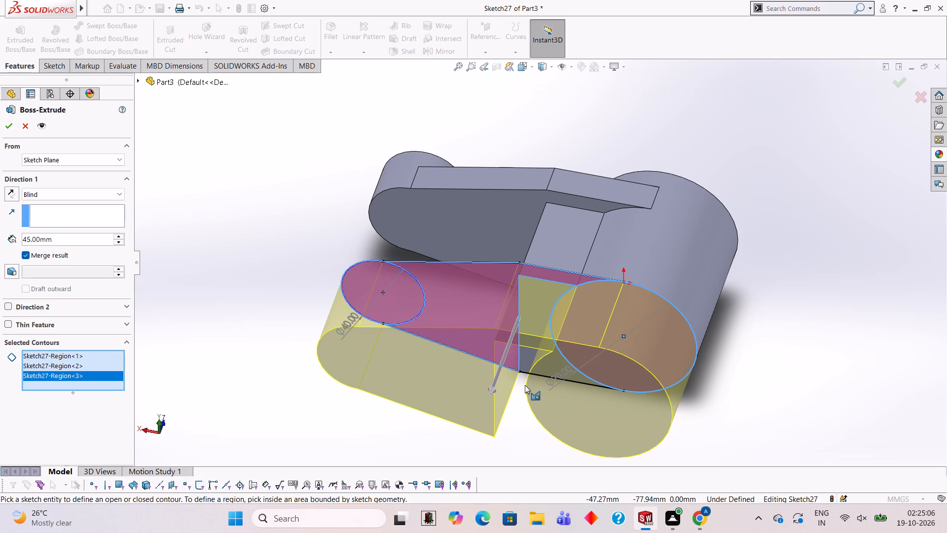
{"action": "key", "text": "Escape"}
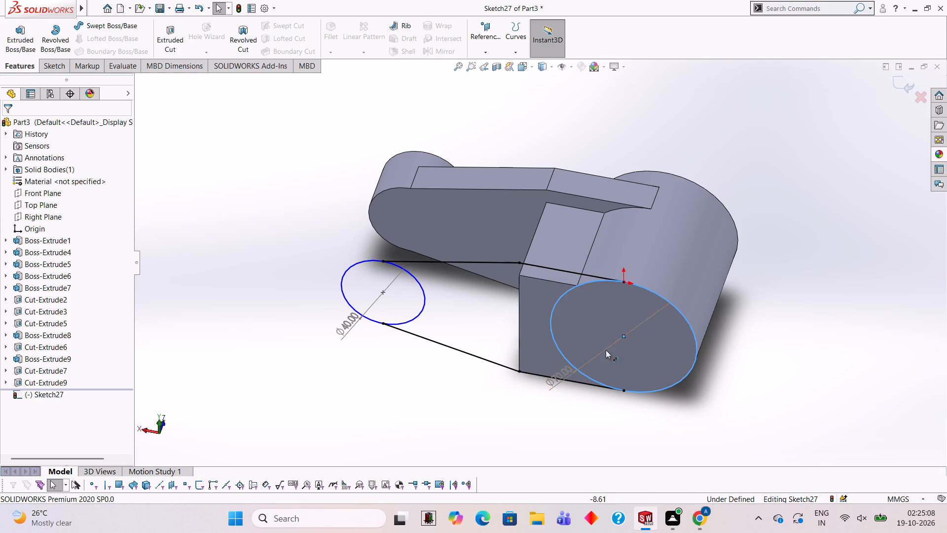
Add a vertical line from the lower bend to the block's upper corner and a horizontal line to the 70 mm circle, trimming the overshoot.
{"action": "middle_click_drag", "start_coordinate": [606, 338], "coordinate": [624, 202]}
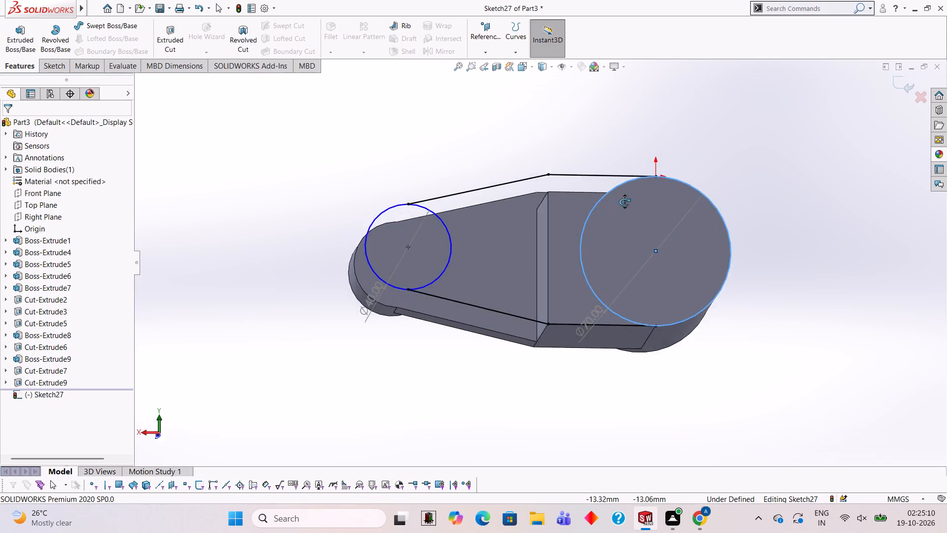
{"action": "middle_click_drag", "start_coordinate": [624, 202], "coordinate": [623, 219]}
{"action": "scroll", "coordinate": [600, 244], "scroll_direction": "down", "scroll_amount": 3}
{"action": "middle_click_drag", "start_coordinate": [615, 246], "coordinate": [609, 256]}
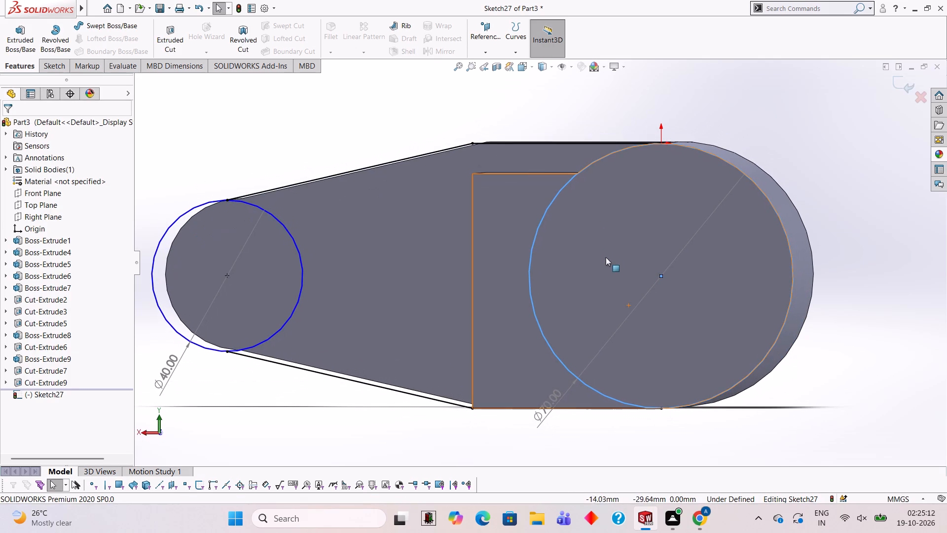
{"action": "key", "text": "ctrl+8"}
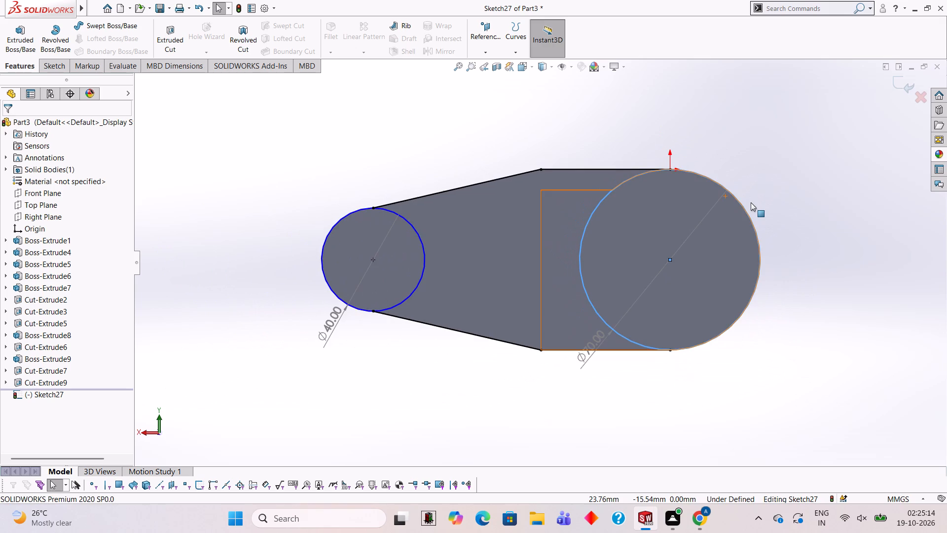
{"action": "left_click", "coordinate": [48, 63]}
{"action": "left_click", "coordinate": [95, 25]}
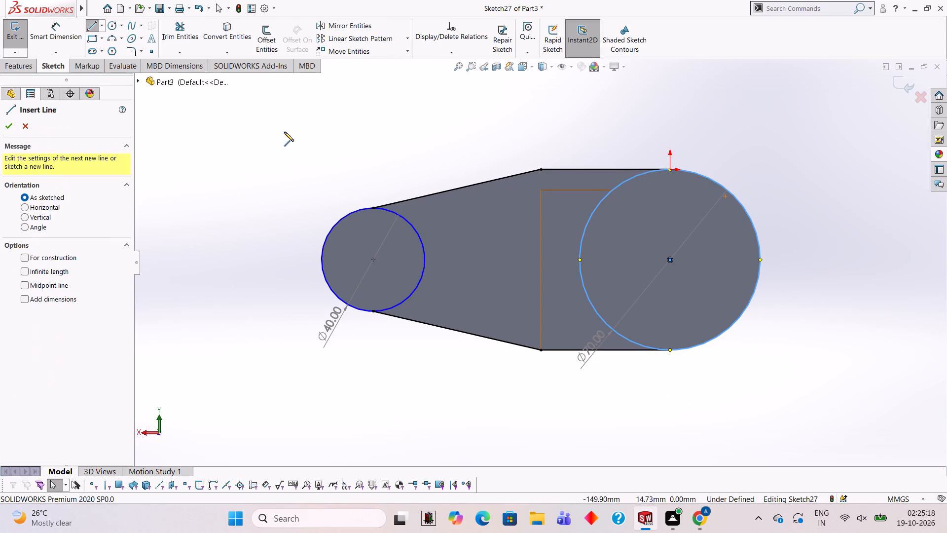
{"action": "left_click", "coordinate": [540, 351]}
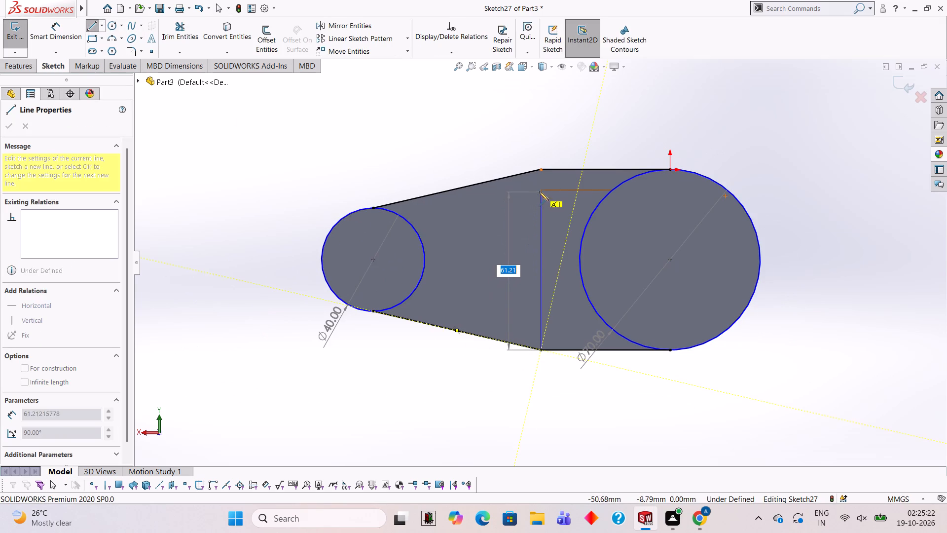
{"action": "left_click", "coordinate": [540, 190]}
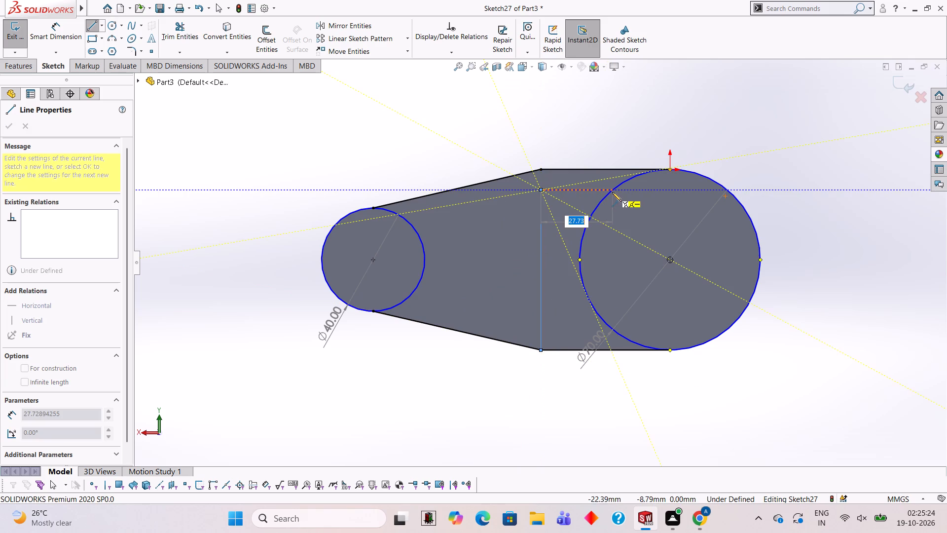
{"action": "left_click", "coordinate": [644, 192]}
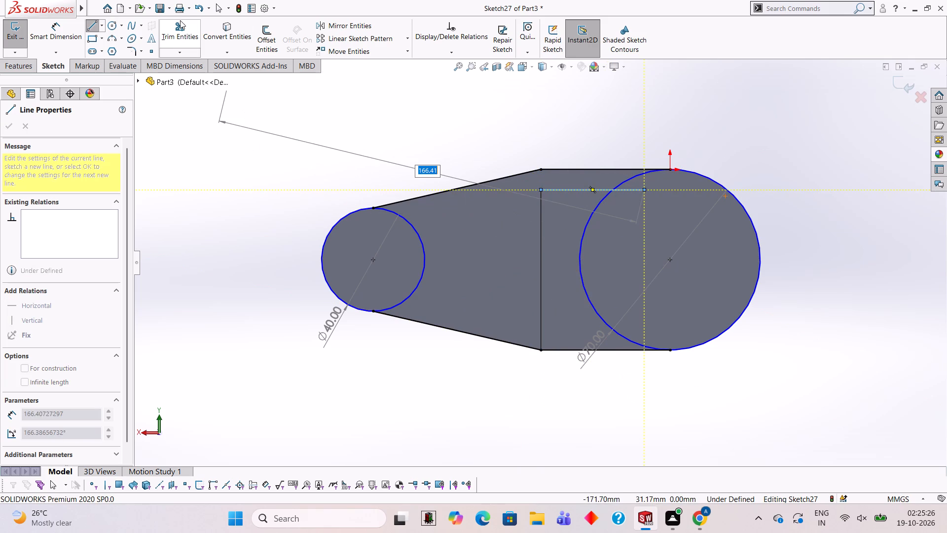
{"action": "left_click", "coordinate": [183, 27]}
{"action": "left_click", "coordinate": [631, 189]}
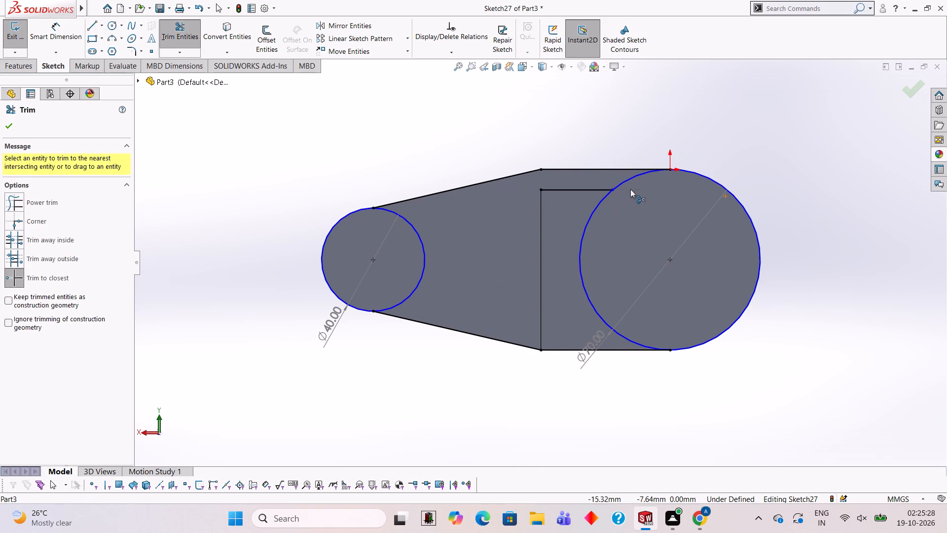
Boss-extrude all four regions of the arm outline, including both end circles, to a blind depth of 15 mm.
{"action": "left_click", "coordinate": [20, 65]}
{"action": "left_click", "coordinate": [21, 48]}
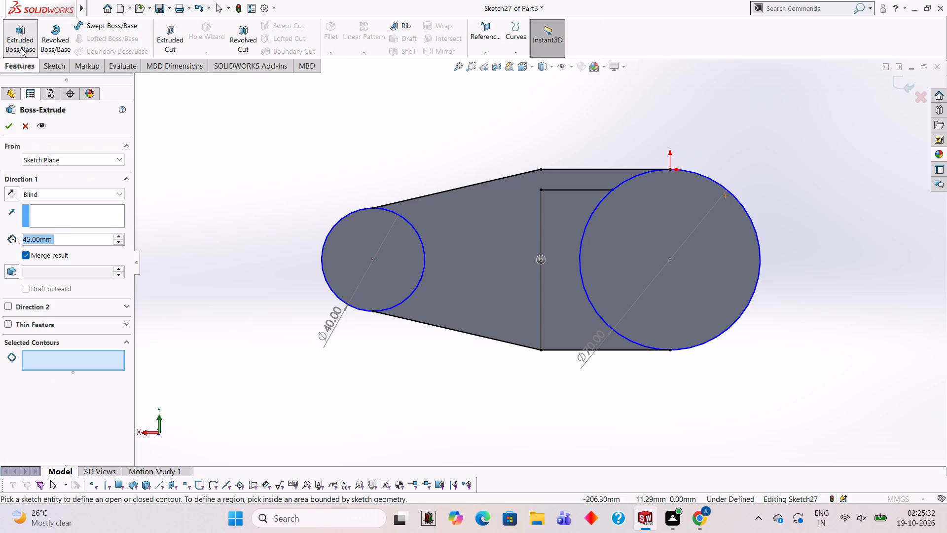
{"action": "middle_click_drag", "start_coordinate": [681, 203], "coordinate": [645, 352]}
{"action": "left_click", "coordinate": [587, 367]}
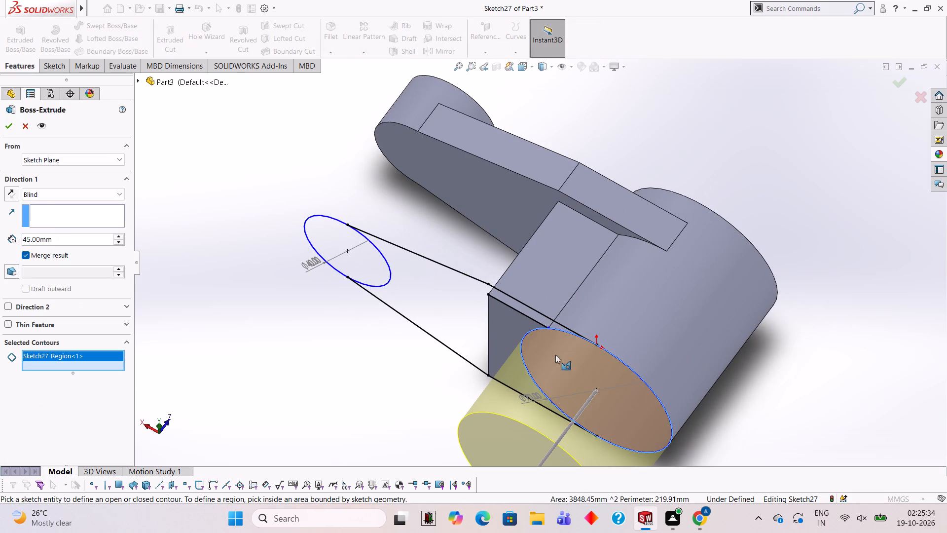
{"action": "left_click", "coordinate": [510, 330]}
{"action": "left_click", "coordinate": [484, 294]}
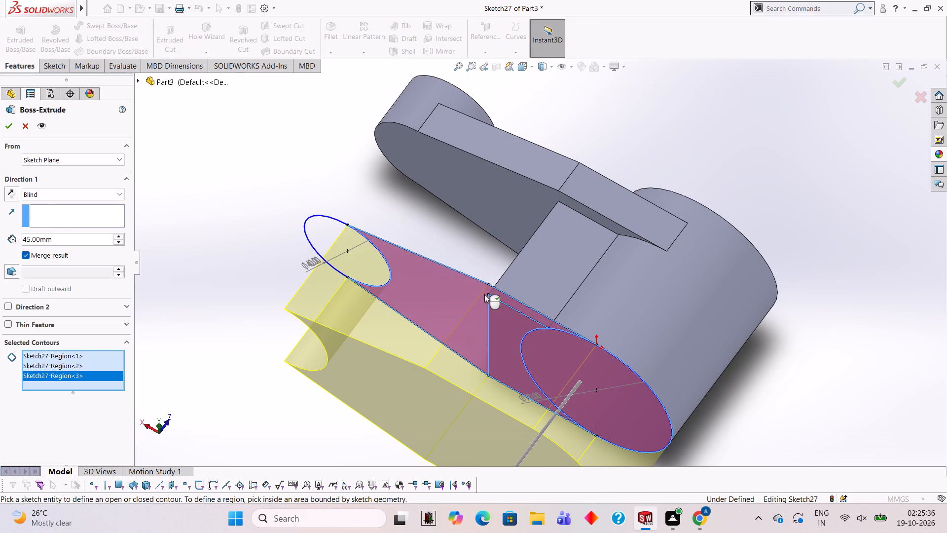
{"action": "left_click", "coordinate": [322, 240]}
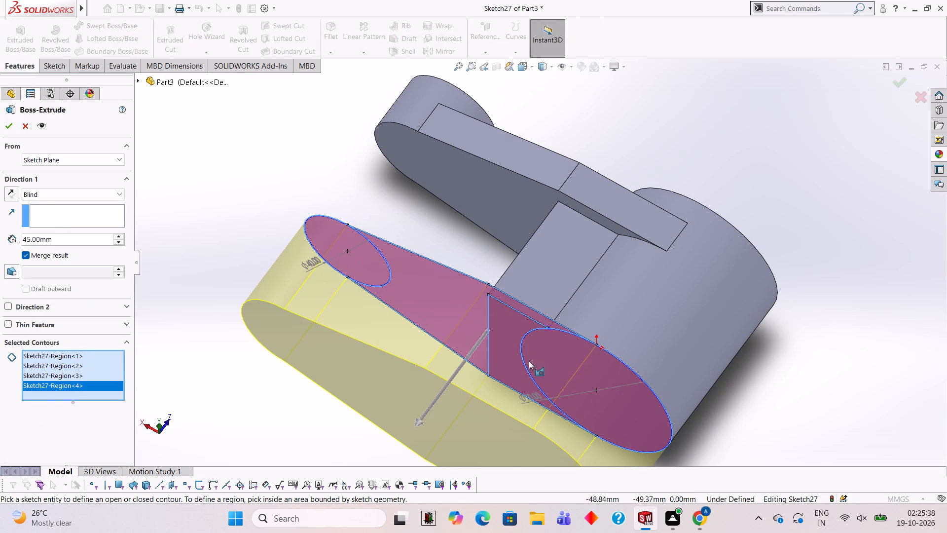
{"action": "left_click", "coordinate": [99, 240]}
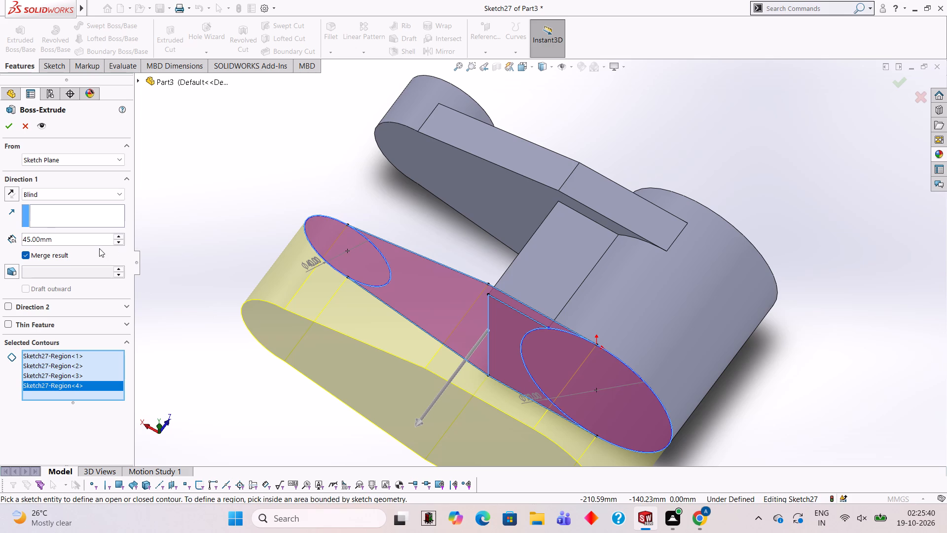
{"action": "key", "text": "BackSpace"}
{"action": "key", "text": "BackSpace"}
{"action": "key", "text": "BackSpace"}
{"action": "key", "text": "BackSpace"}
{"action": "key", "text": "BackSpace"}
{"action": "key", "text": "BackSpace"}
{"action": "key", "text": "BackSpace"}
{"action": "key", "text": "BackSpace"}
{"action": "key", "text": "BackSpace"}
{"action": "key", "text": "BackSpace"}
{"action": "key", "text": "BackSpace"}
{"action": "key", "text": "BackSpace"}
{"action": "key", "text": "BackSpace"}
{"action": "key", "text": "BackSpace"}
{"action": "key", "text": "BackSpace"}
{"action": "key", "text": "BackSpace"}
{"action": "type", "text": "15"}
{"action": "key", "text": "Return"}
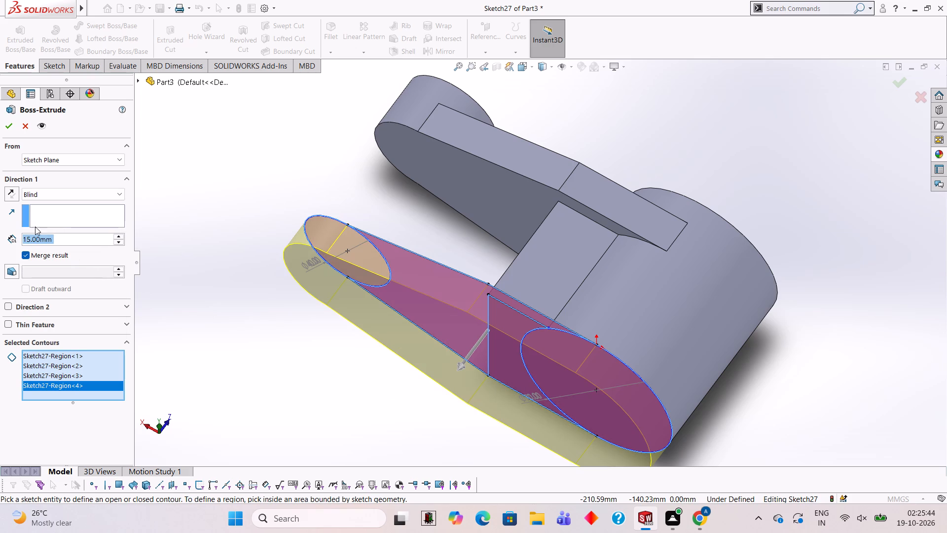
{"action": "left_click", "coordinate": [13, 129]}
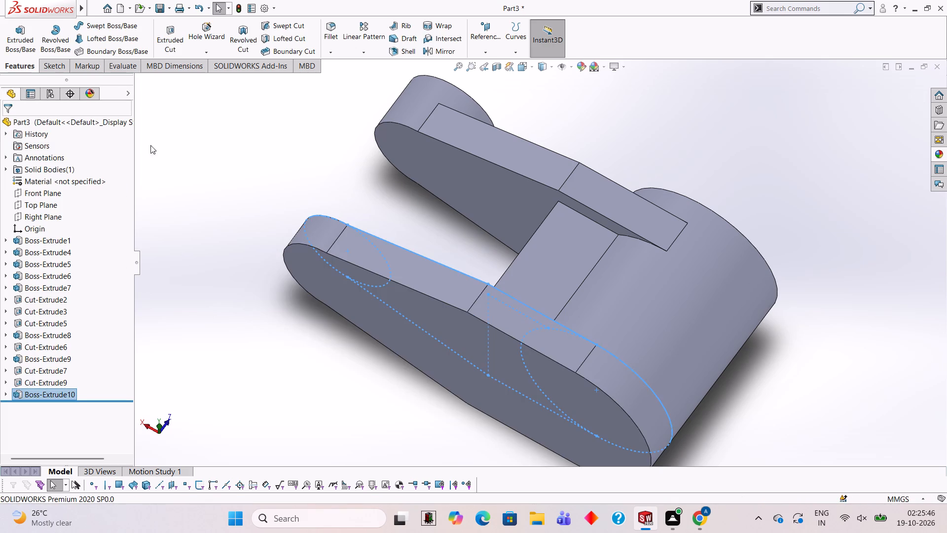
{"action": "left_click", "coordinate": [222, 140]}
Start a sketch on the flat top face of the block between the two arms, viewed face-on.
{"action": "scroll", "coordinate": [375, 239], "scroll_direction": "up", "scroll_amount": 3}
{"action": "middle_click_drag", "start_coordinate": [433, 294], "coordinate": [340, 251]}
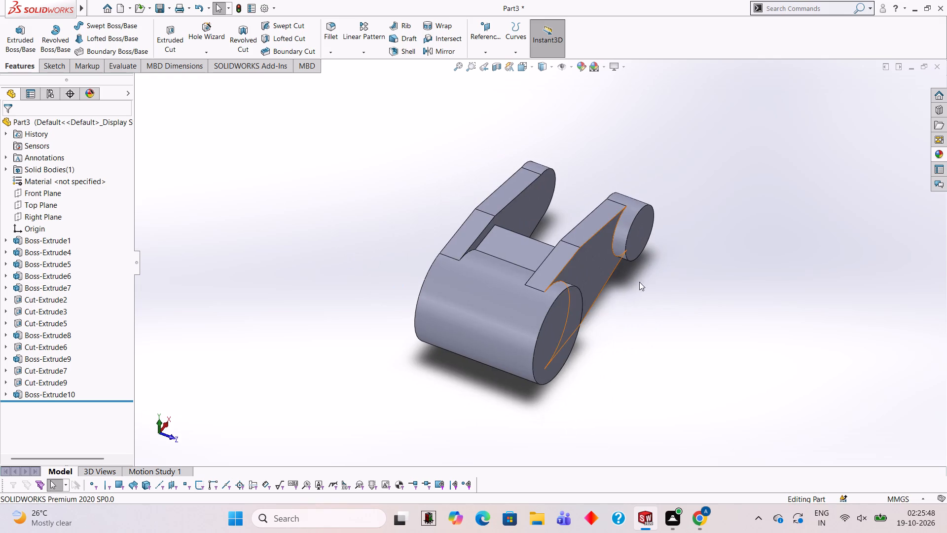
{"action": "middle_click_drag", "start_coordinate": [610, 277], "coordinate": [580, 257]}
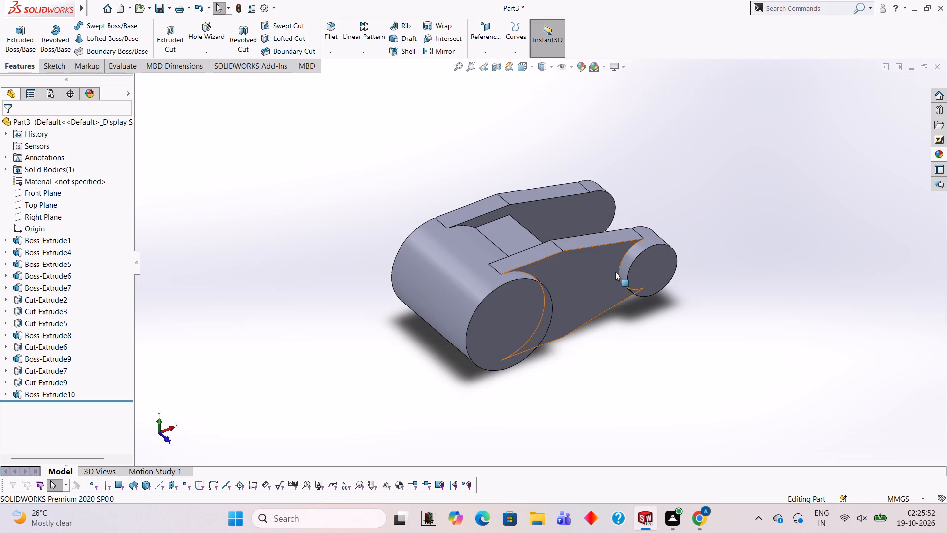
{"action": "scroll", "coordinate": [478, 254], "scroll_direction": "up", "scroll_amount": 2}
{"action": "scroll", "coordinate": [541, 243], "scroll_direction": "down", "scroll_amount": 2}
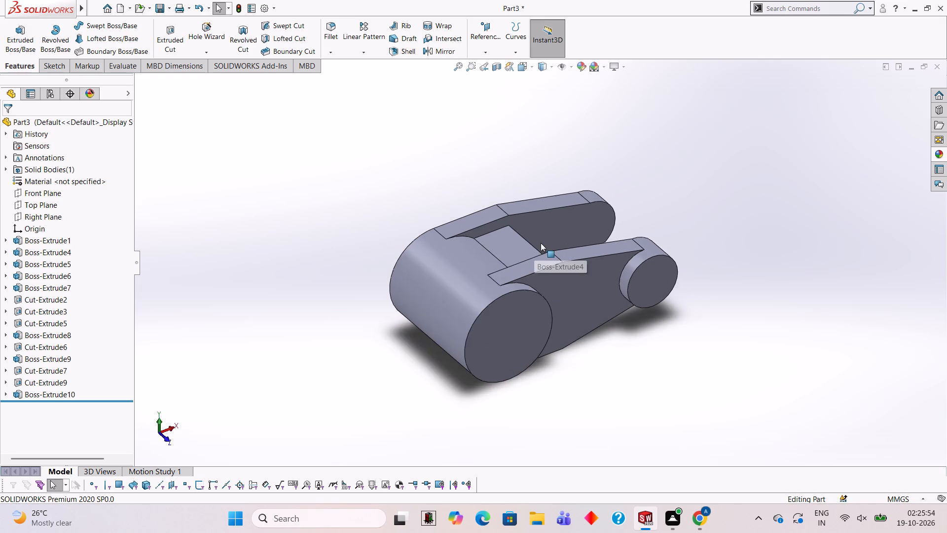
{"action": "scroll", "coordinate": [541, 243], "scroll_direction": "down", "scroll_amount": 2}
{"action": "middle_click_drag", "start_coordinate": [540, 262], "coordinate": [532, 365]}
{"action": "middle_click_drag", "start_coordinate": [292, 163], "coordinate": [304, 259]}
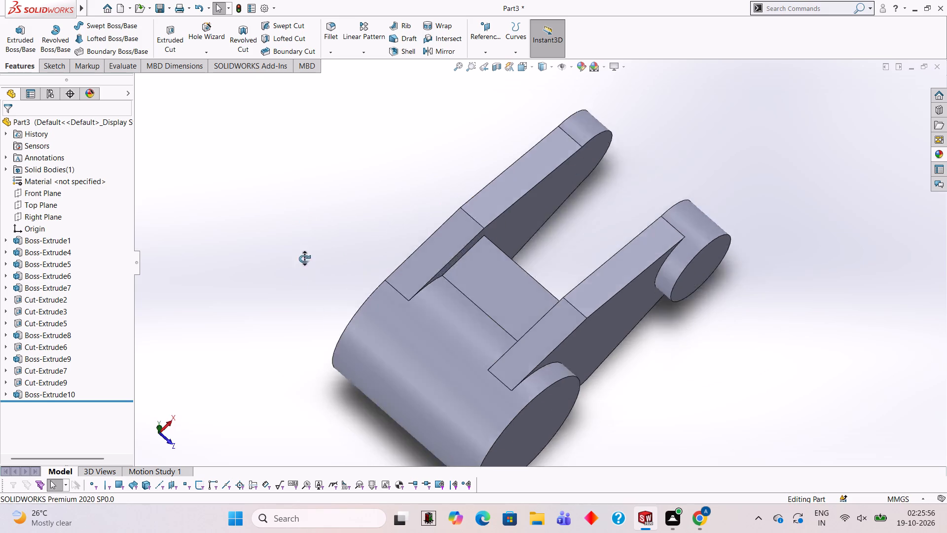
{"action": "middle_click_drag", "start_coordinate": [304, 259], "coordinate": [300, 285]}
{"action": "left_click", "coordinate": [502, 288]}
{"action": "left_click", "coordinate": [550, 257]}
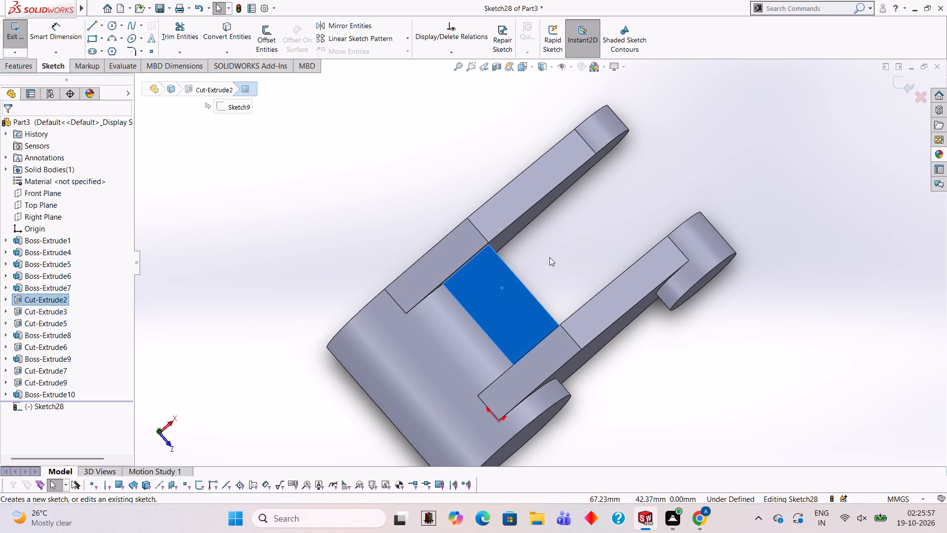
{"action": "key", "text": "ctrl+8"}
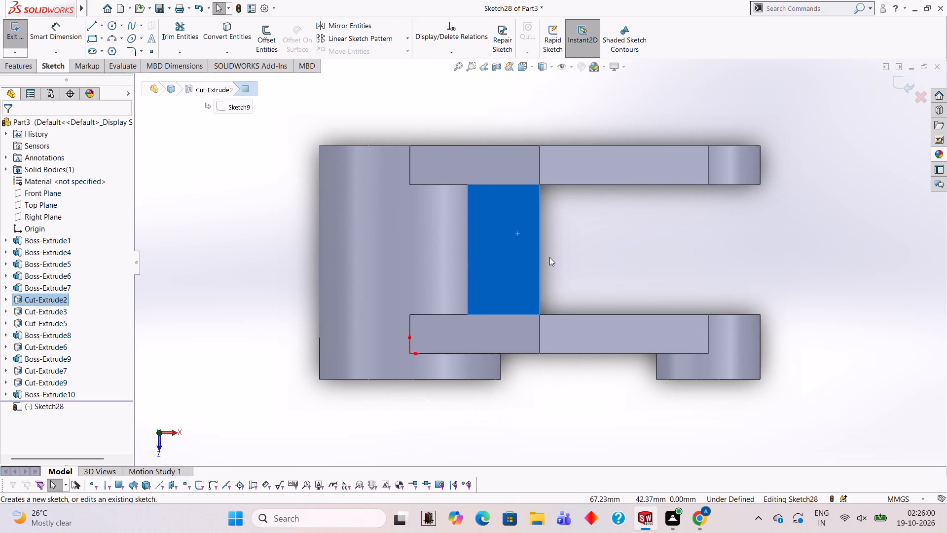
Draw a circle of 10 mm radius centred on the midpoint of the block's free edge, with automatic and diameter dimensions turned off.
{"action": "left_click", "coordinate": [110, 27]}
{"action": "left_click", "coordinate": [29, 193]}
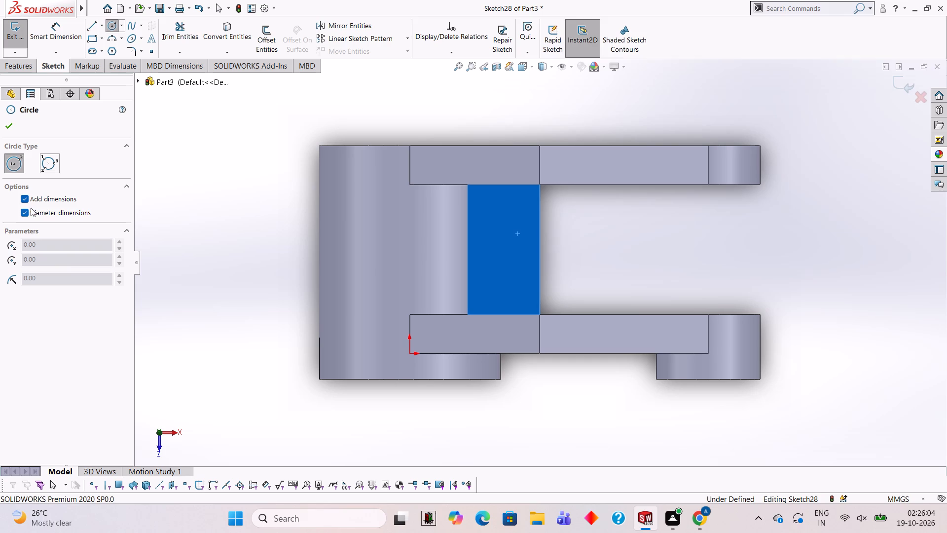
{"action": "left_click", "coordinate": [31, 210]}
{"action": "left_click", "coordinate": [31, 199]}
{"action": "left_click", "coordinate": [540, 250]}
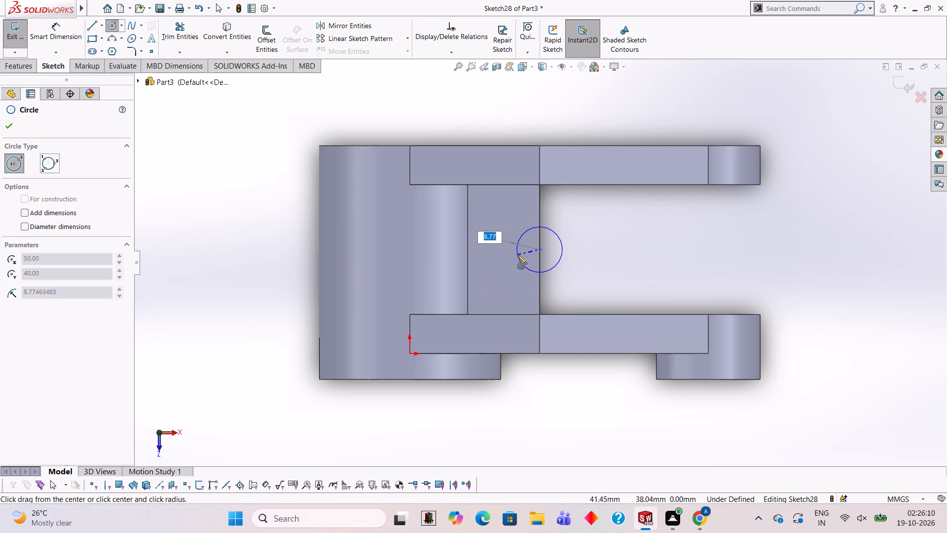
{"action": "type", "text": "10"}
{"action": "key", "text": "Return"}
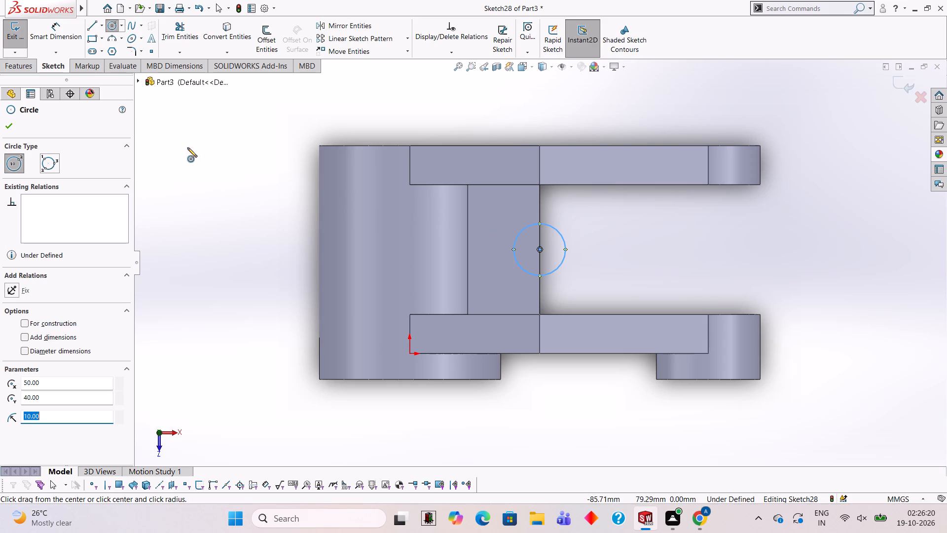
Close the circle with a 20 mm vertical line across its diameter and trim away the half lying on the block.
{"action": "left_click", "coordinate": [93, 25]}
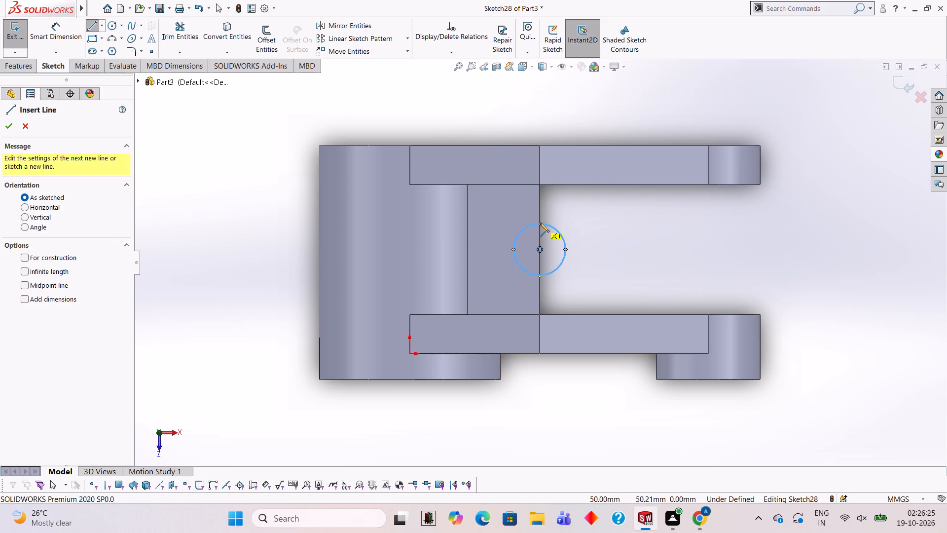
{"action": "left_click", "coordinate": [540, 223]}
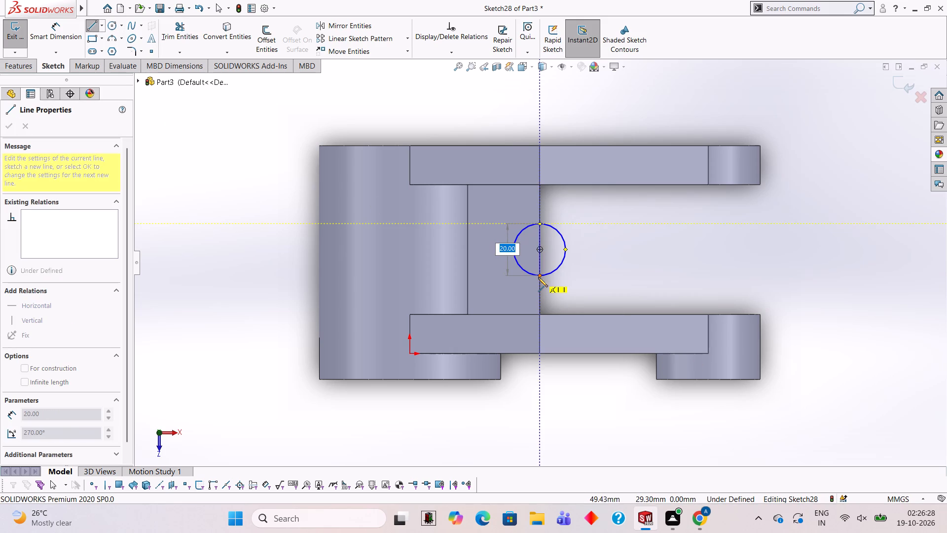
{"action": "left_click", "coordinate": [539, 274]}
{"action": "left_click", "coordinate": [183, 41]}
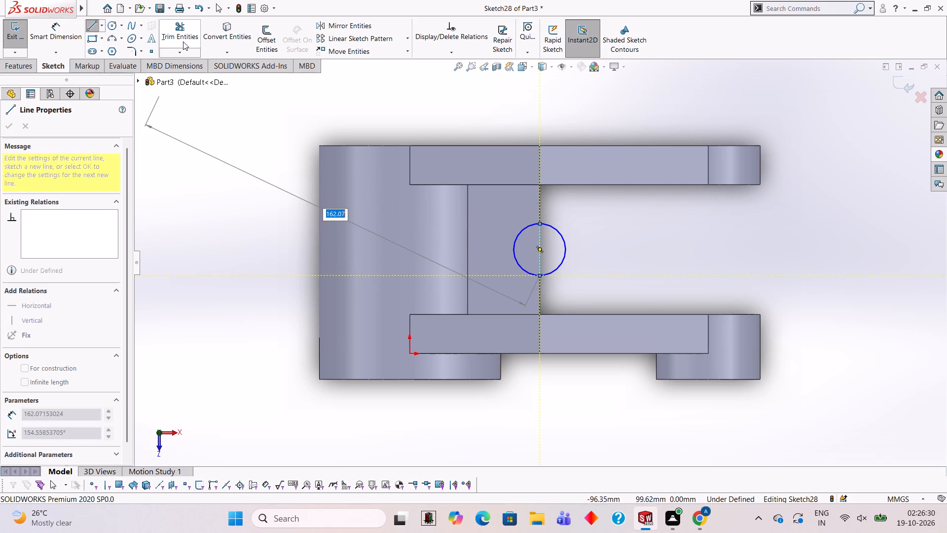
{"action": "left_click", "coordinate": [513, 254]}
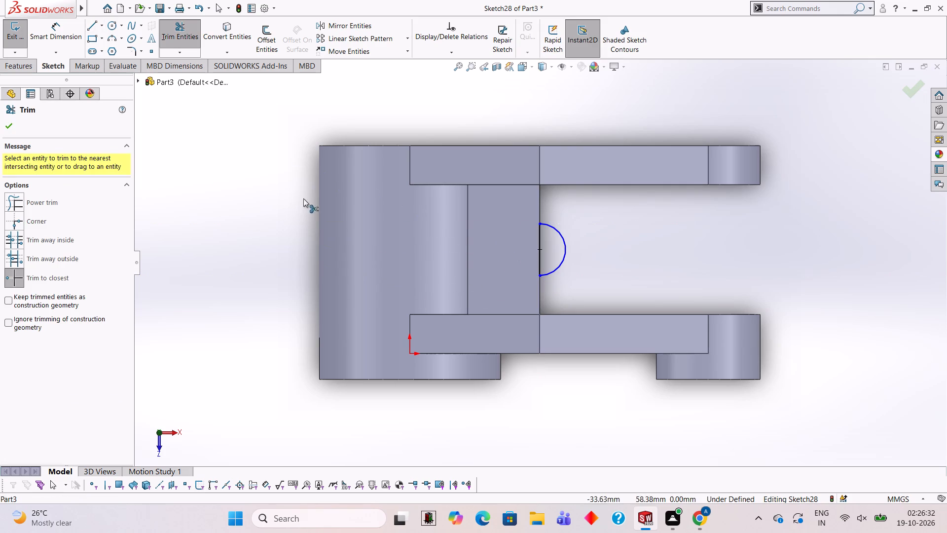
Start a Boss-Extrude of the half-circle sketch with the direction reversed along the block's end face and a blind depth of 50 mm.
{"action": "left_click", "coordinate": [27, 65]}
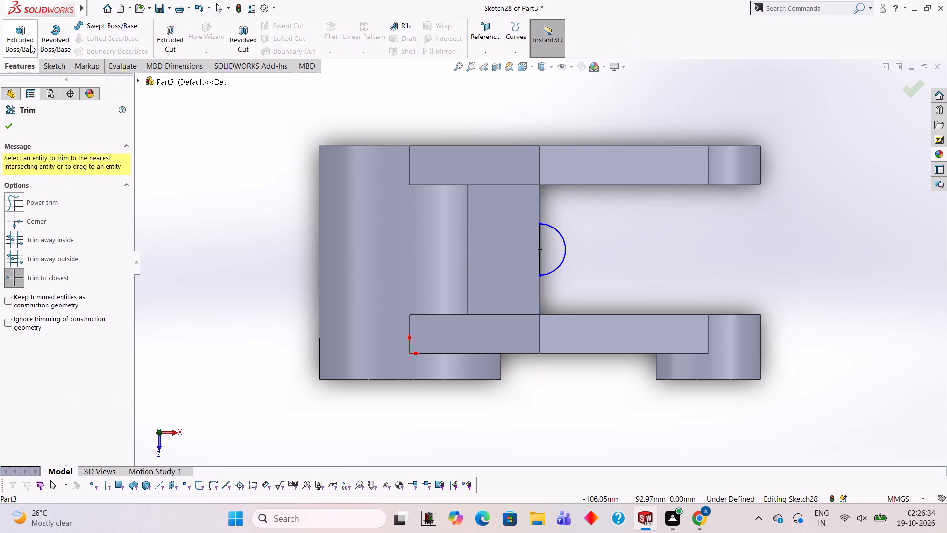
{"action": "left_click", "coordinate": [30, 45]}
{"action": "middle_click_drag", "start_coordinate": [448, 311], "coordinate": [450, 190]}
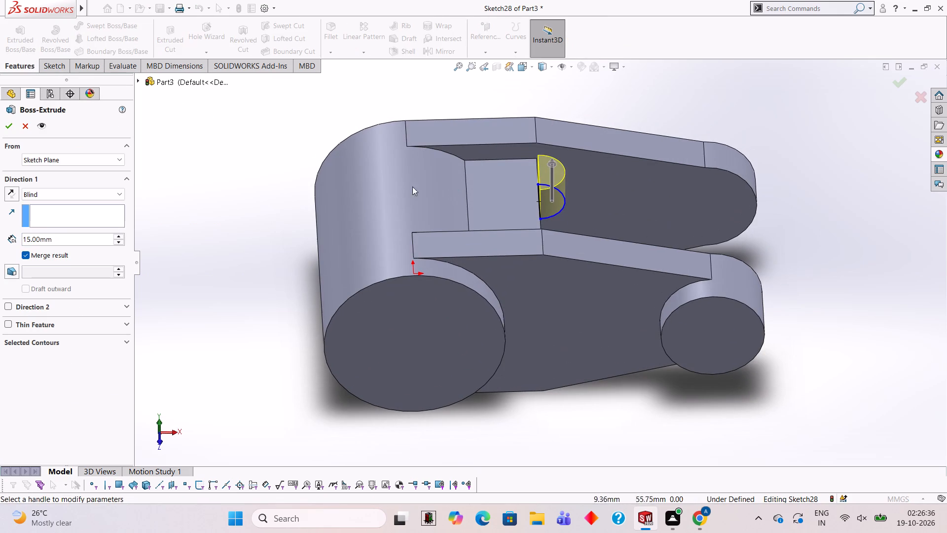
{"action": "left_click", "coordinate": [14, 196]}
{"action": "left_click", "coordinate": [81, 241]}
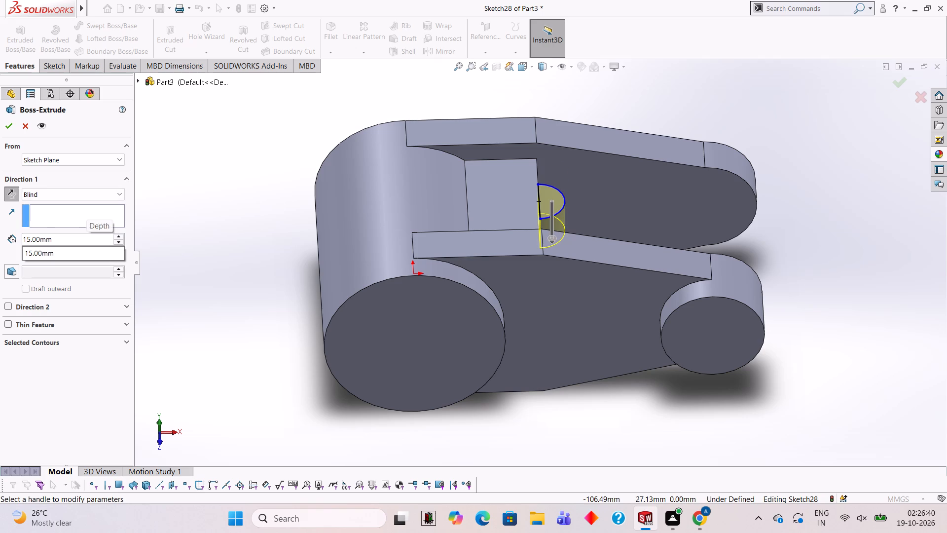
{"action": "key", "text": "BackSpace"}
{"action": "key", "text": "BackSpace"}
{"action": "key", "text": "BackSpace"}
{"action": "key", "text": "BackSpace"}
{"action": "key", "text": "BackSpace"}
{"action": "key", "text": "BackSpace"}
{"action": "key", "text": "BackSpace"}
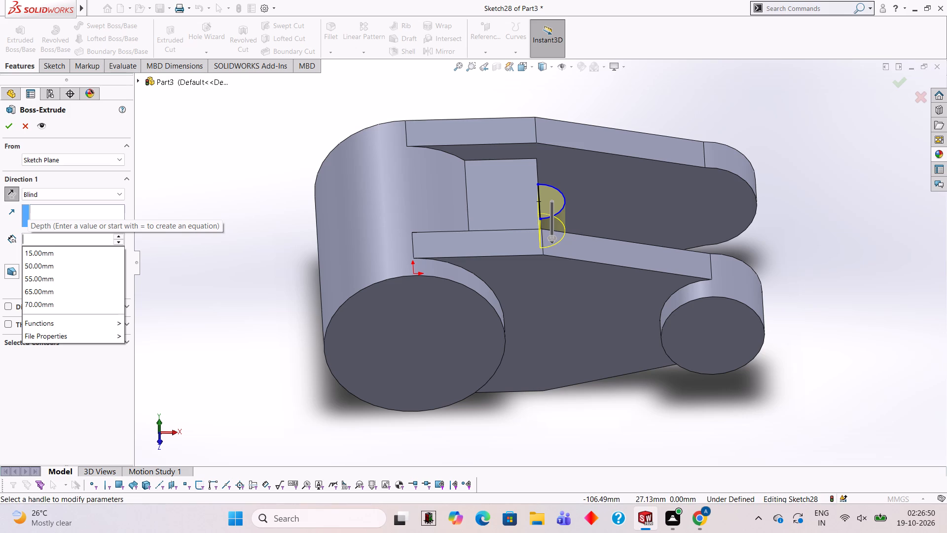
{"action": "type", "text": "50"}
{"action": "key", "text": "Return"}
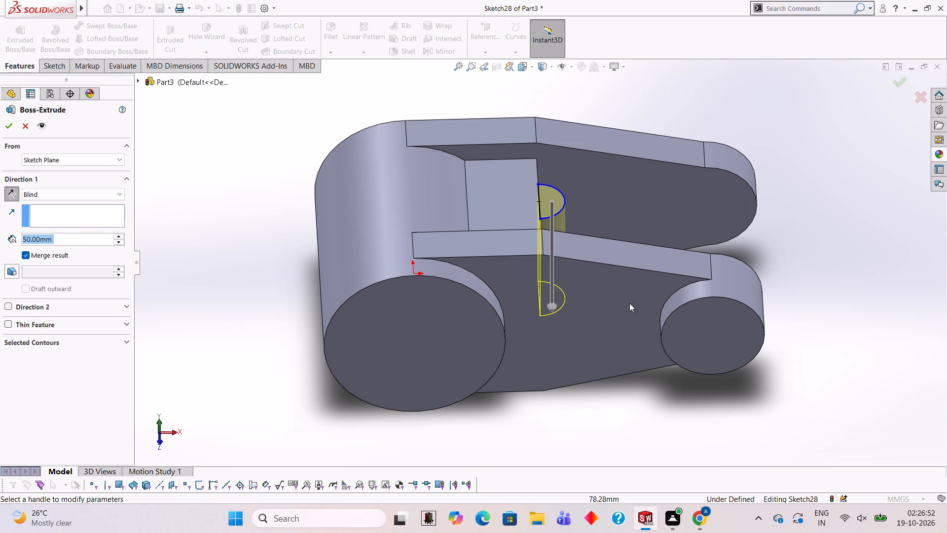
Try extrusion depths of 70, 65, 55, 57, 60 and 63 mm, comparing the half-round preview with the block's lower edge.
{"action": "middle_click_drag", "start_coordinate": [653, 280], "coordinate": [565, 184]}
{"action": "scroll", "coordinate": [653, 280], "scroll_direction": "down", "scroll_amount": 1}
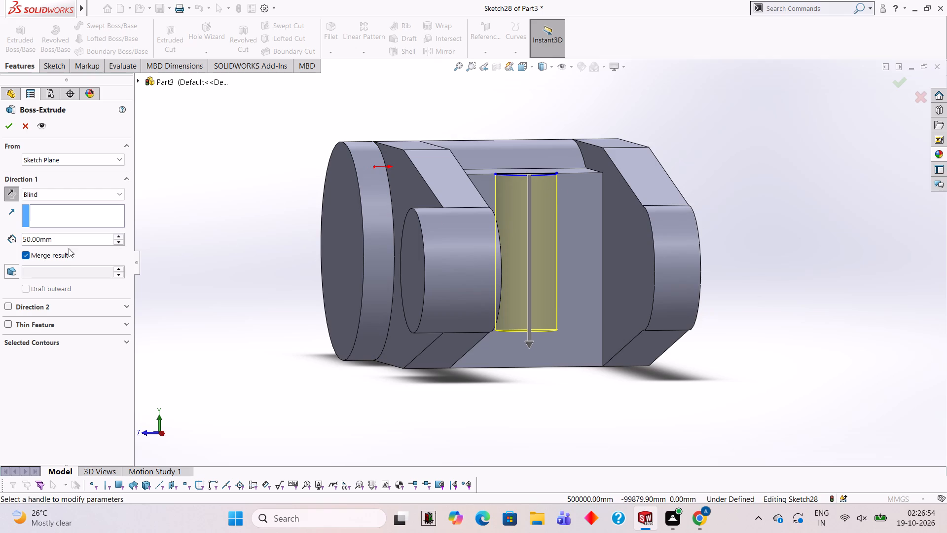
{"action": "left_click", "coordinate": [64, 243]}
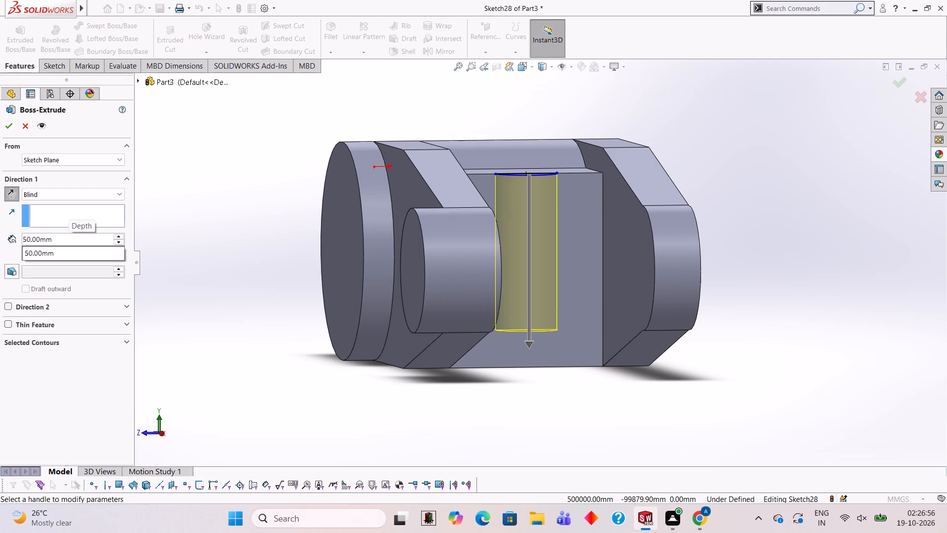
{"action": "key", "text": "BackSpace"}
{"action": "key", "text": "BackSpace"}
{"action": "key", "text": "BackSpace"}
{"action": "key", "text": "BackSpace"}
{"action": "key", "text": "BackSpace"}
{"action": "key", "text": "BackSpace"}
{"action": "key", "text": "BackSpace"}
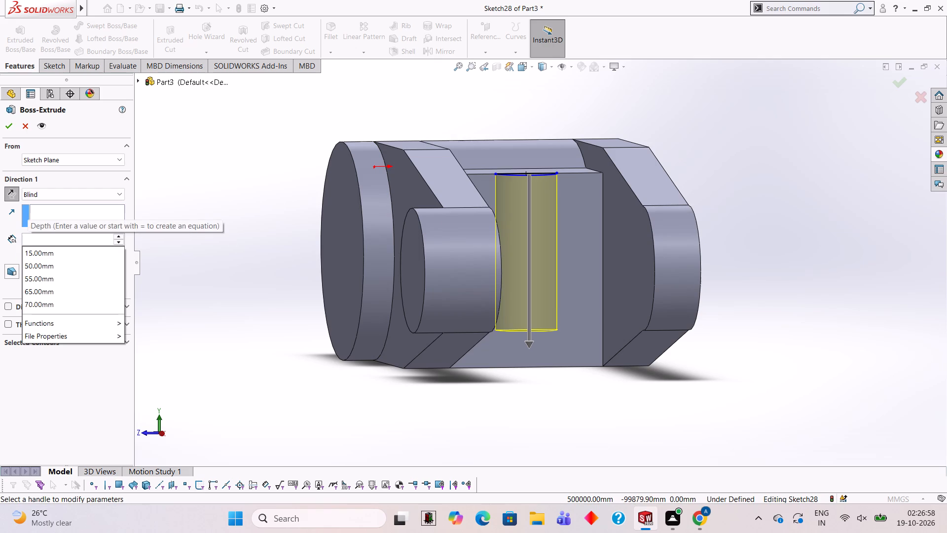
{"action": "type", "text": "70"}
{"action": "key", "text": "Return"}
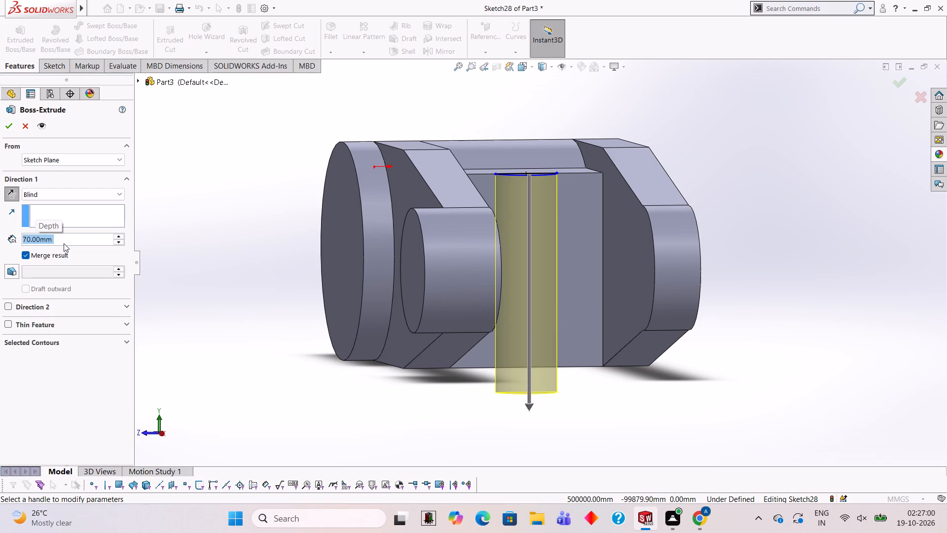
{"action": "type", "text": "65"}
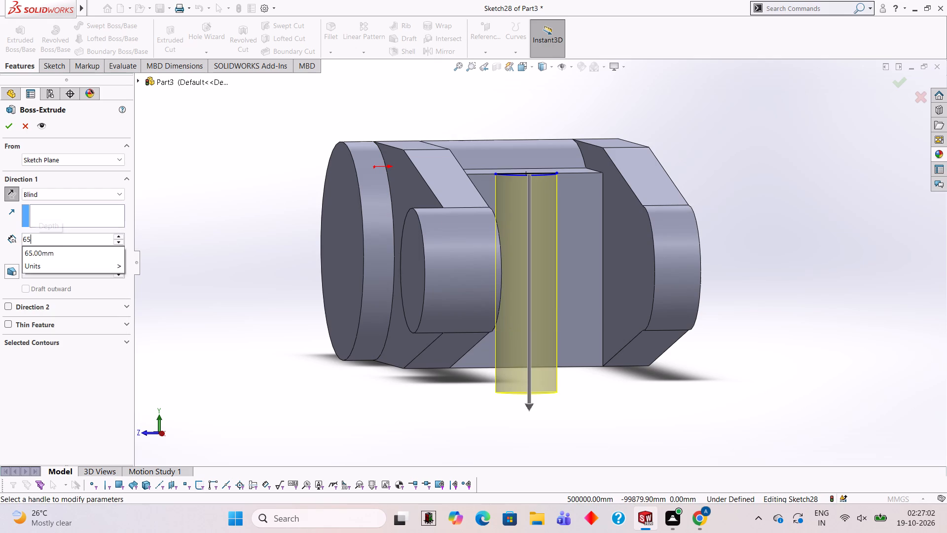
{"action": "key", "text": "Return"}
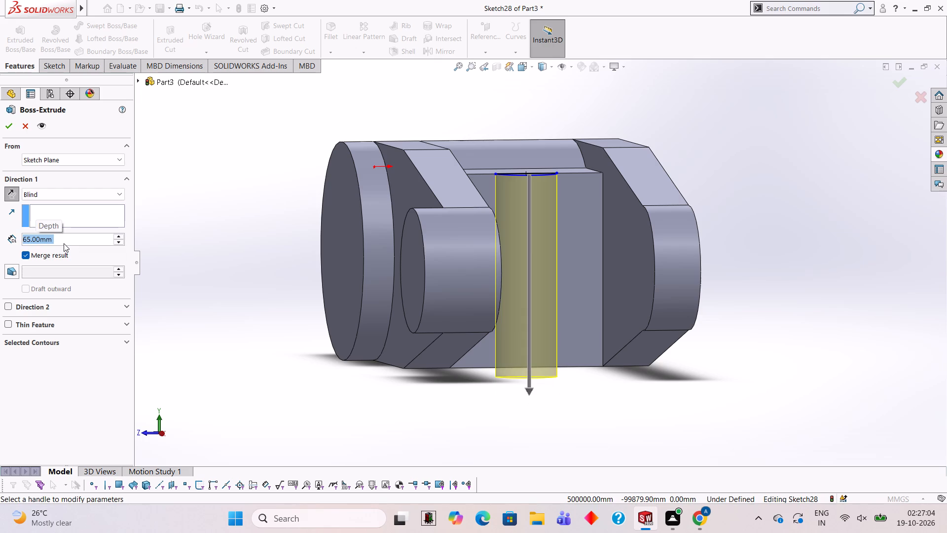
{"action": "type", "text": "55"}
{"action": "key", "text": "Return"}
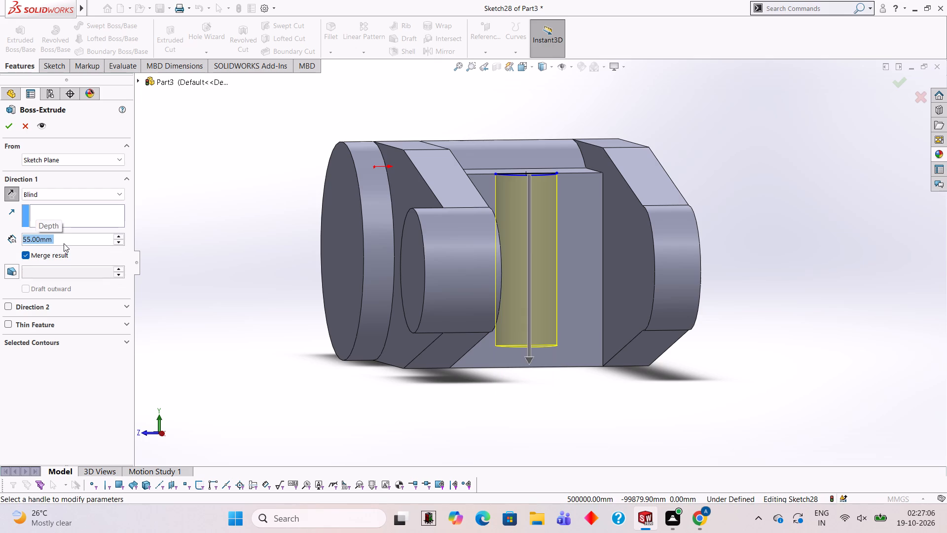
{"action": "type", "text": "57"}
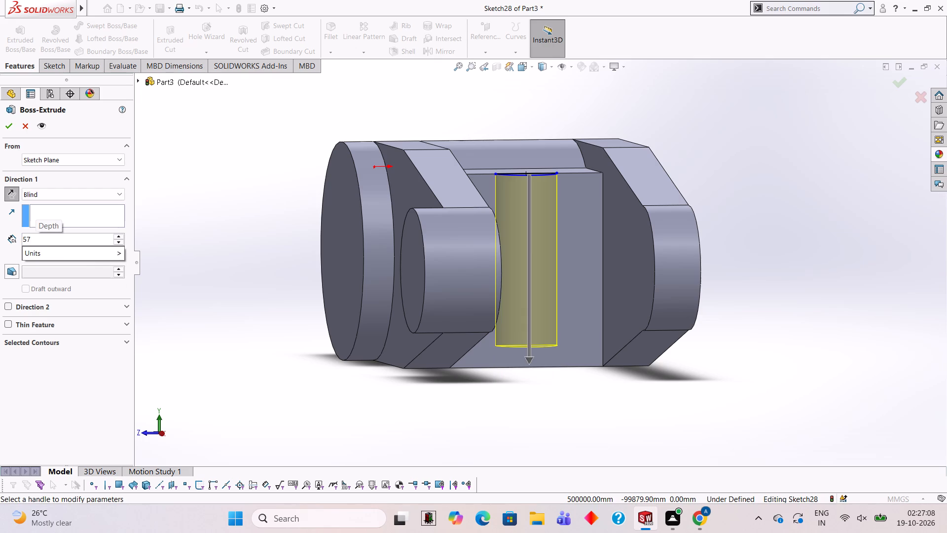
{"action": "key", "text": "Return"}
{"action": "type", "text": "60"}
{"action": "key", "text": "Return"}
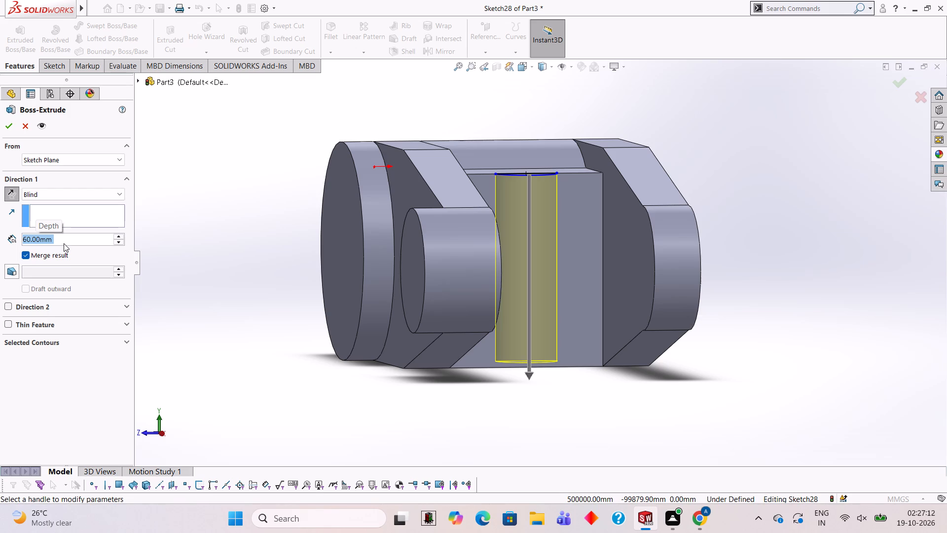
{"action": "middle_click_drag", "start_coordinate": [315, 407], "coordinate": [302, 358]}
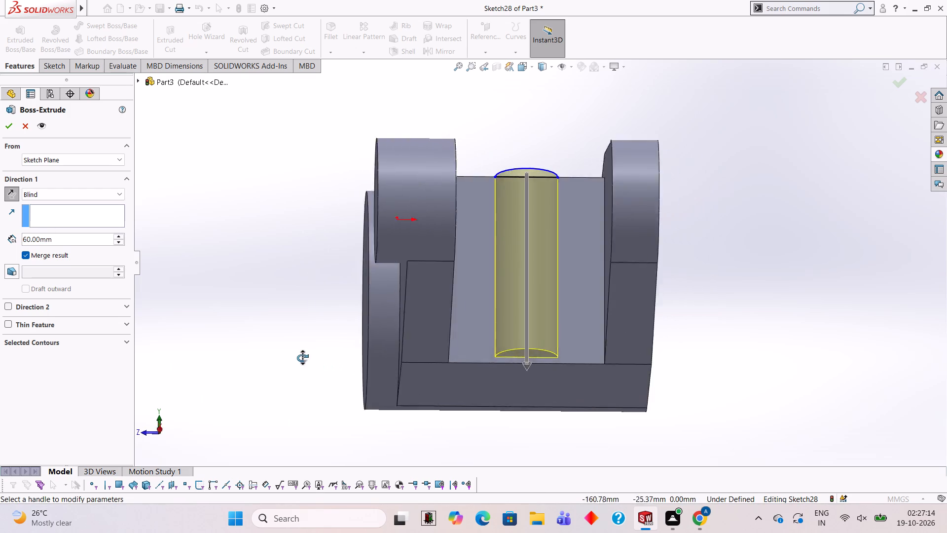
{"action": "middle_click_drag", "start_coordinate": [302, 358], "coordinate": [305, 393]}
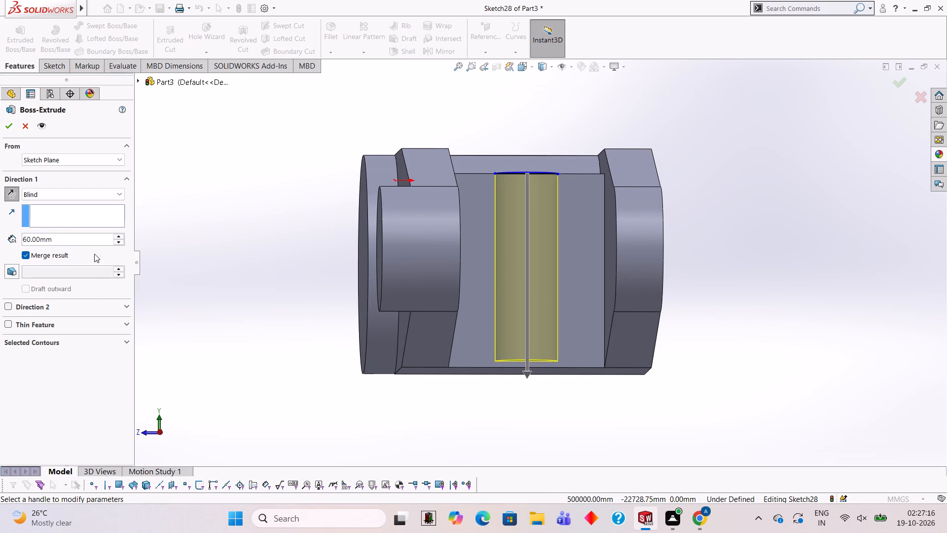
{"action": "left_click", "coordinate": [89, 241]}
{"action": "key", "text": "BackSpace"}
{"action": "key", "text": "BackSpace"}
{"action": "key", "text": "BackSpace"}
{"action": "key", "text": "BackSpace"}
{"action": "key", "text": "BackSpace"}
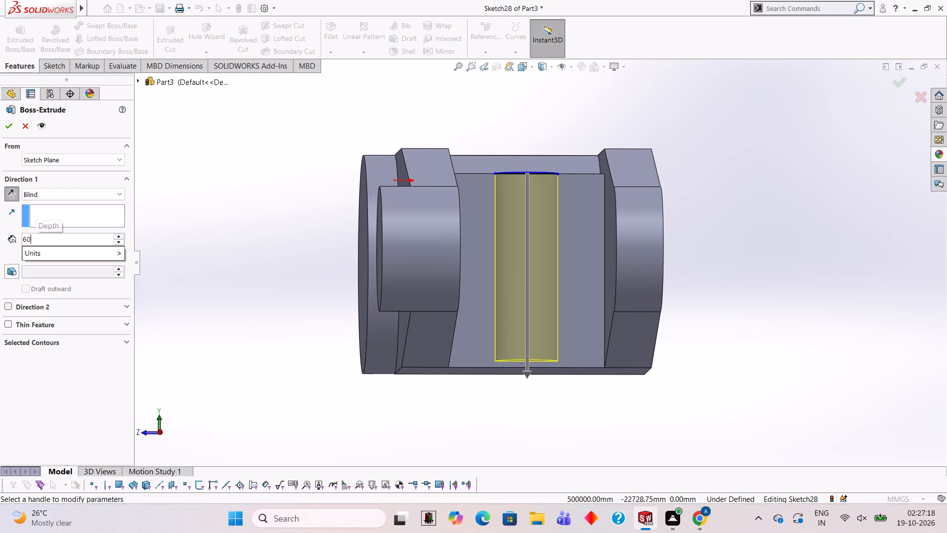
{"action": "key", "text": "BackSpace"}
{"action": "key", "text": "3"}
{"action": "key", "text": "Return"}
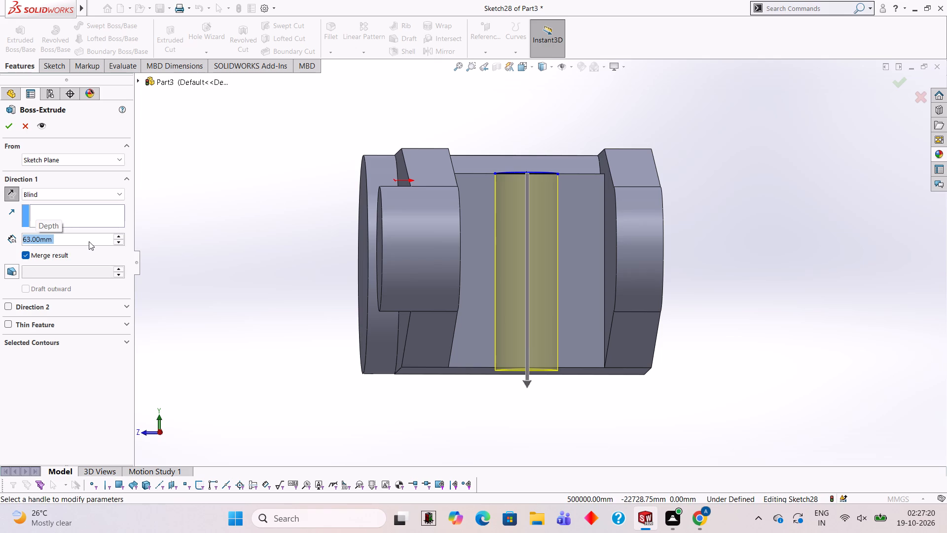
Set the half-round extrusion depth to 62 mm, check it from the side and complete the boss.
{"action": "type", "text": "62"}
{"action": "key", "text": "Return"}
{"action": "middle_click_drag", "start_coordinate": [591, 317], "coordinate": [555, 244]}
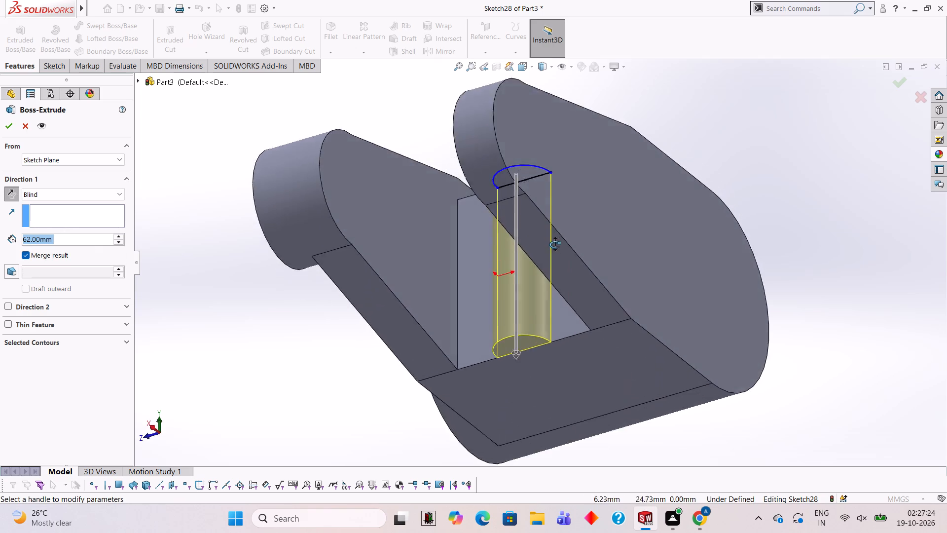
{"action": "middle_click_drag", "start_coordinate": [555, 244], "coordinate": [494, 330]}
{"action": "scroll", "coordinate": [510, 282], "scroll_direction": "down", "scroll_amount": 1}
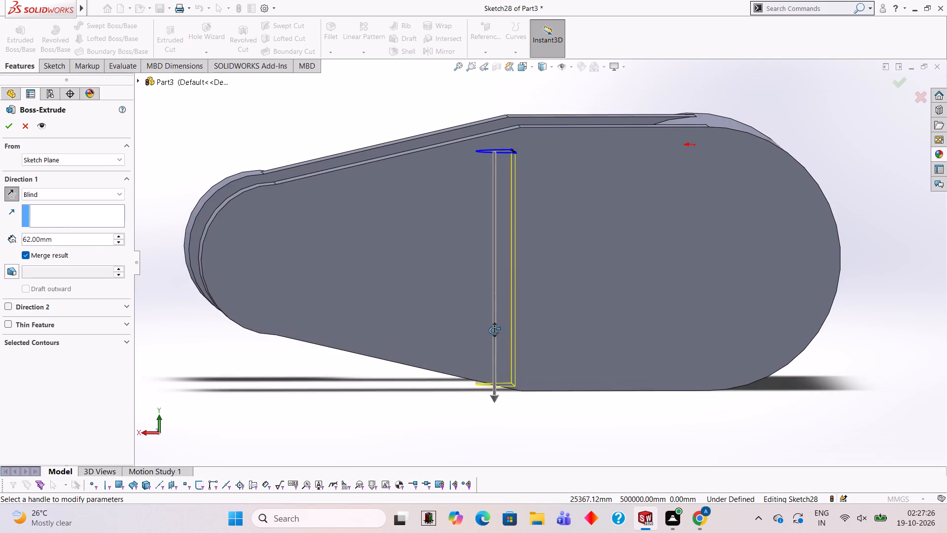
{"action": "middle_click_drag", "start_coordinate": [494, 330], "coordinate": [492, 323]}
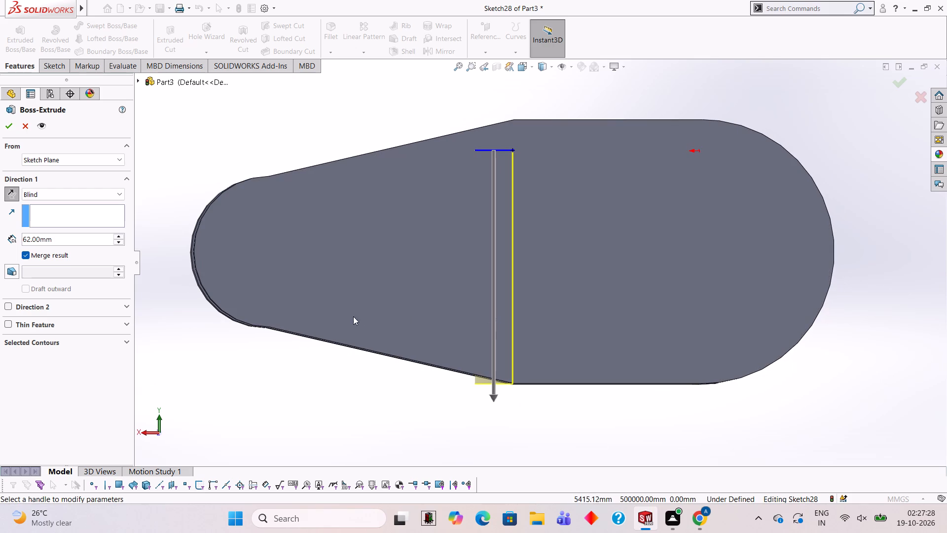
{"action": "left_click", "coordinate": [7, 120]}
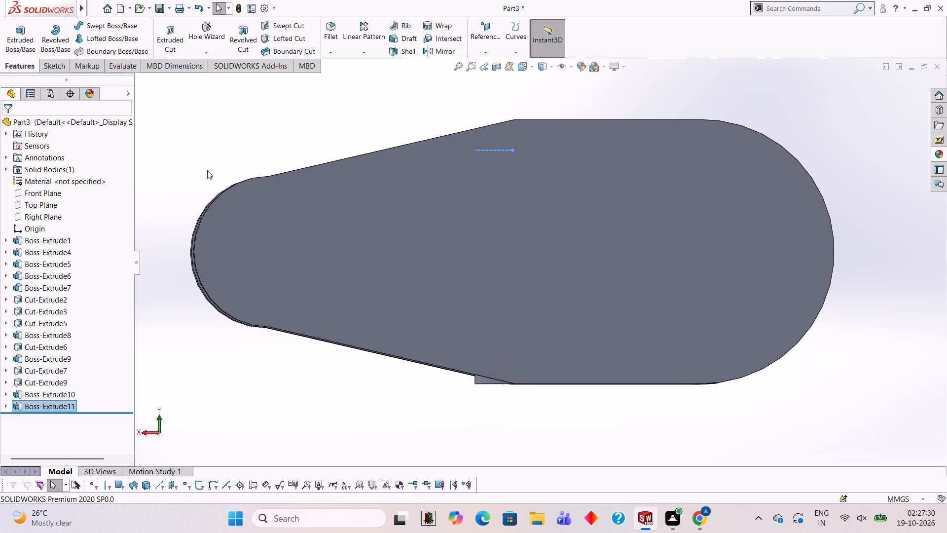
{"action": "left_click", "coordinate": [202, 154]}
Start a sketch on the flat outer face of the second arm, viewed face-on.
{"action": "middle_click_drag", "start_coordinate": [210, 159], "coordinate": [363, 181]}
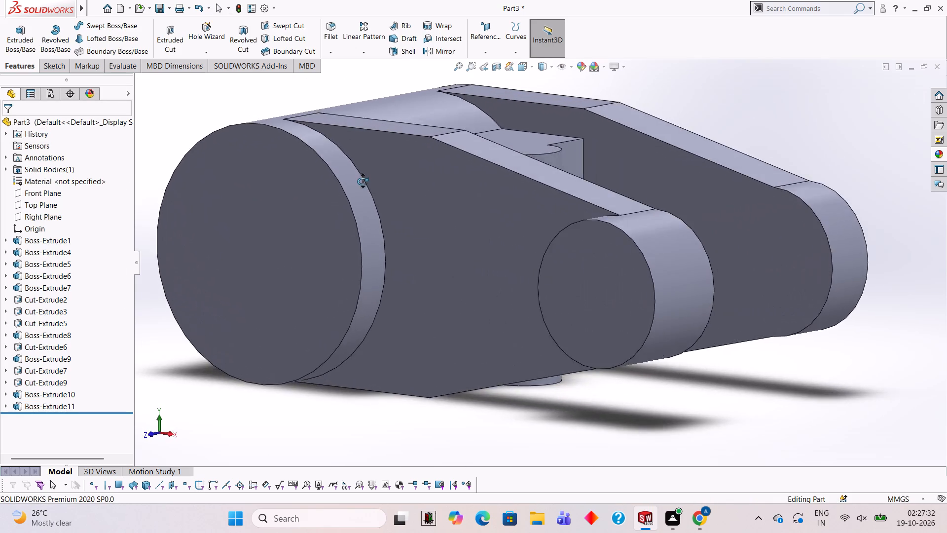
{"action": "middle_click_drag", "start_coordinate": [363, 181], "coordinate": [407, 291]}
{"action": "scroll", "coordinate": [404, 290], "scroll_direction": "up", "scroll_amount": 3}
{"action": "middle_click_drag", "start_coordinate": [449, 280], "coordinate": [472, 338]}
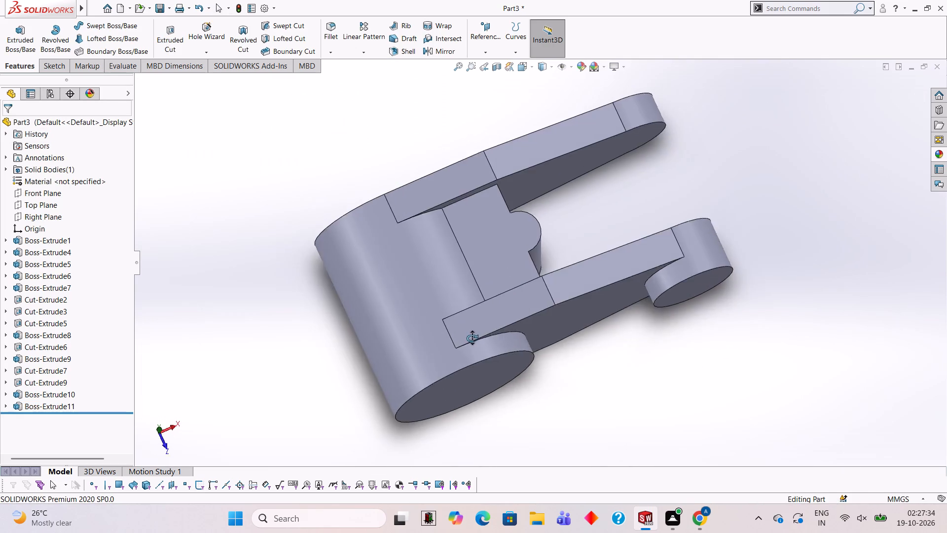
{"action": "middle_click_drag", "start_coordinate": [472, 338], "coordinate": [471, 234]}
{"action": "scroll", "coordinate": [472, 234], "scroll_direction": "up", "scroll_amount": 2}
{"action": "middle_click_drag", "start_coordinate": [471, 241], "coordinate": [622, 196]}
{"action": "left_click", "coordinate": [513, 269]}
{"action": "left_click", "coordinate": [548, 243]}
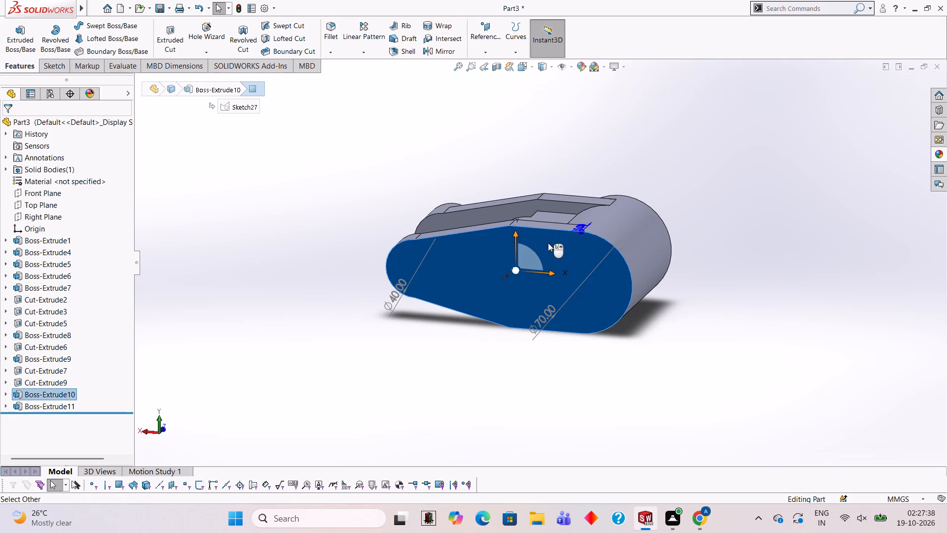
{"action": "key", "text": "Escape"}
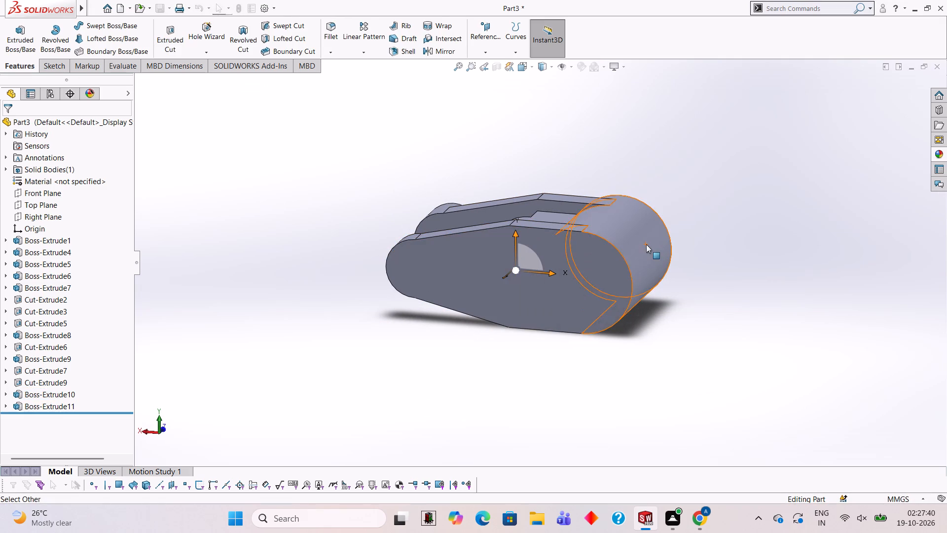
{"action": "key", "text": "Escape"}
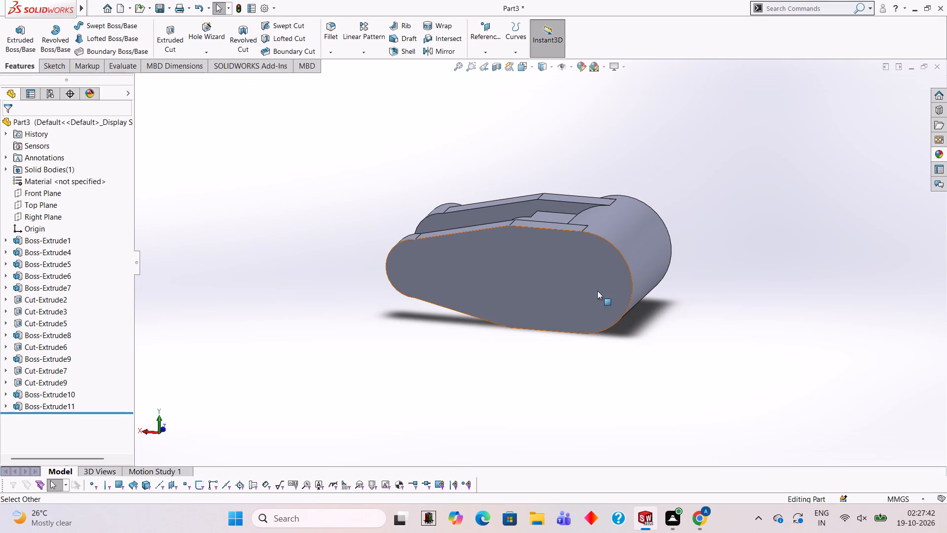
{"action": "left_click", "coordinate": [559, 263]}
{"action": "left_click", "coordinate": [601, 233]}
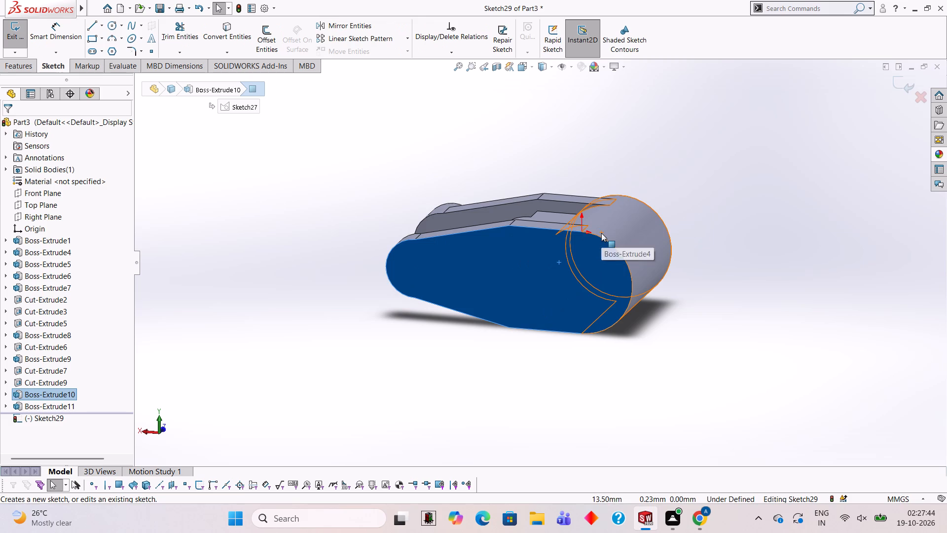
{"action": "key", "text": "ctrl+8"}
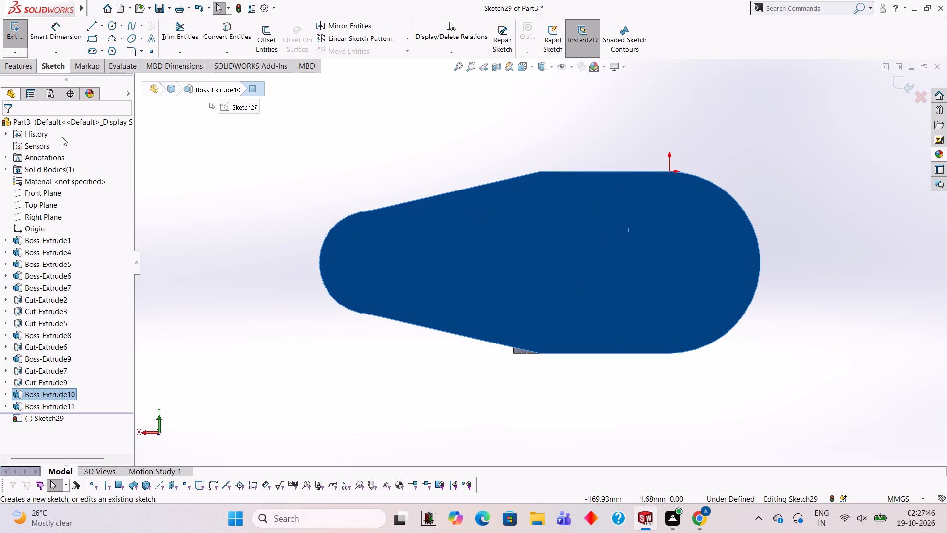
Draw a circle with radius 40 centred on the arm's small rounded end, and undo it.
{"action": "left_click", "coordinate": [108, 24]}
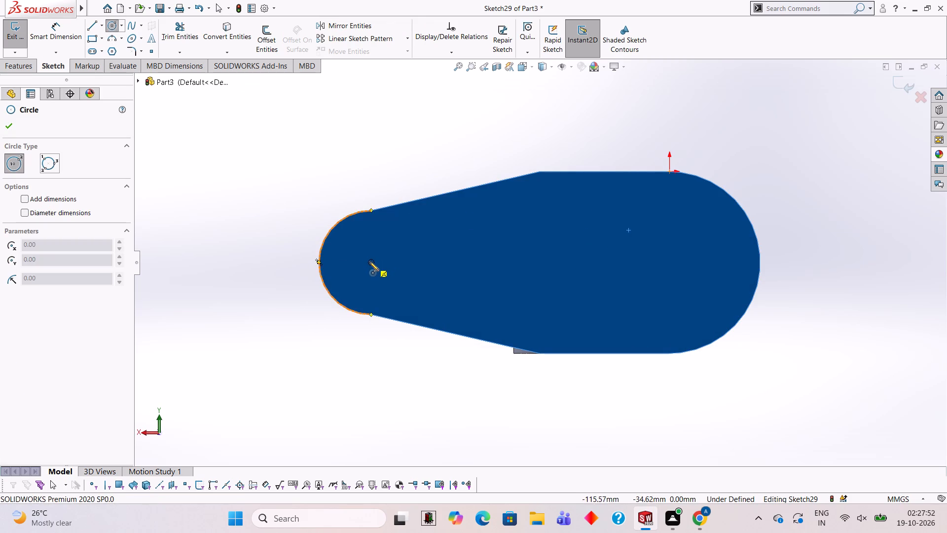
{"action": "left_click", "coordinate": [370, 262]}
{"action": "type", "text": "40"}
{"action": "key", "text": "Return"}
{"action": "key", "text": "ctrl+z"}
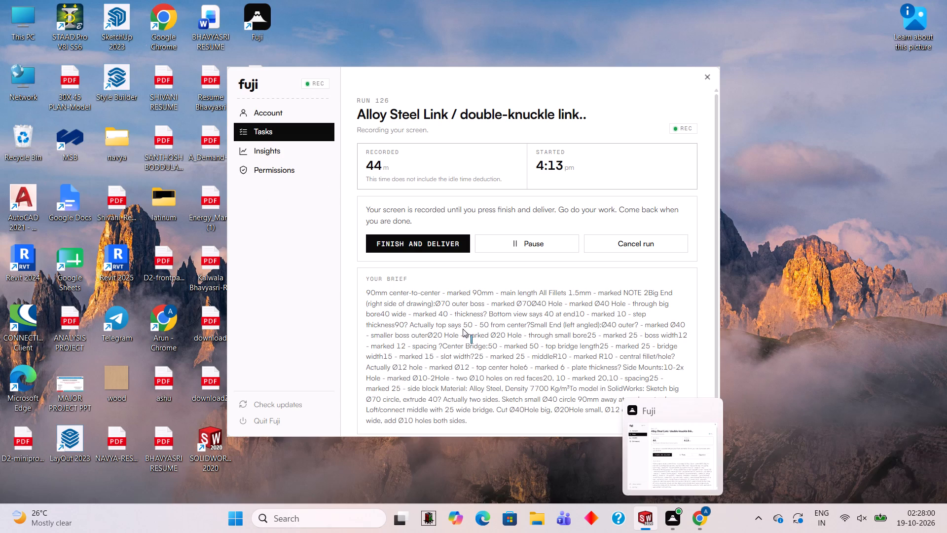
Draw a circle of 20 mm radius concentric with the small rounded end of the arm.
{"action": "left_click", "coordinate": [115, 23]}
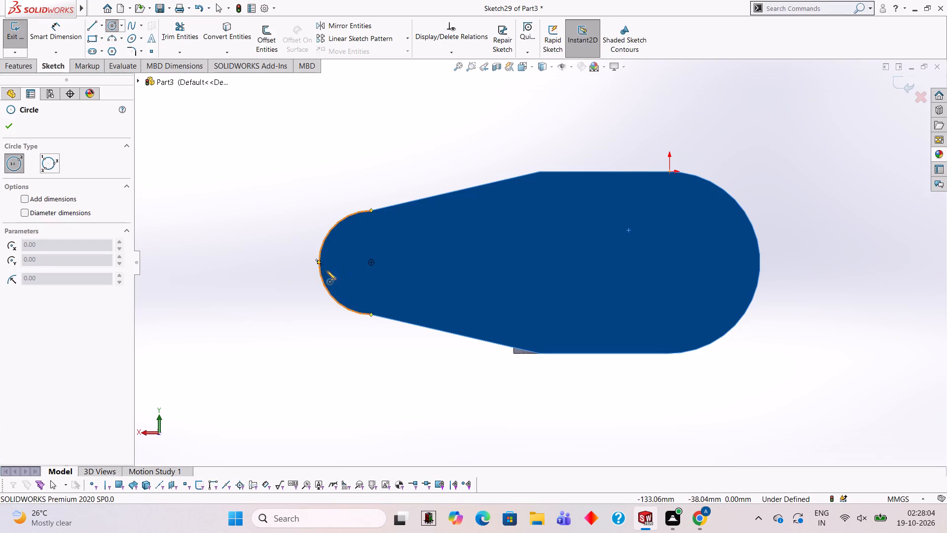
{"action": "left_click", "coordinate": [370, 262]}
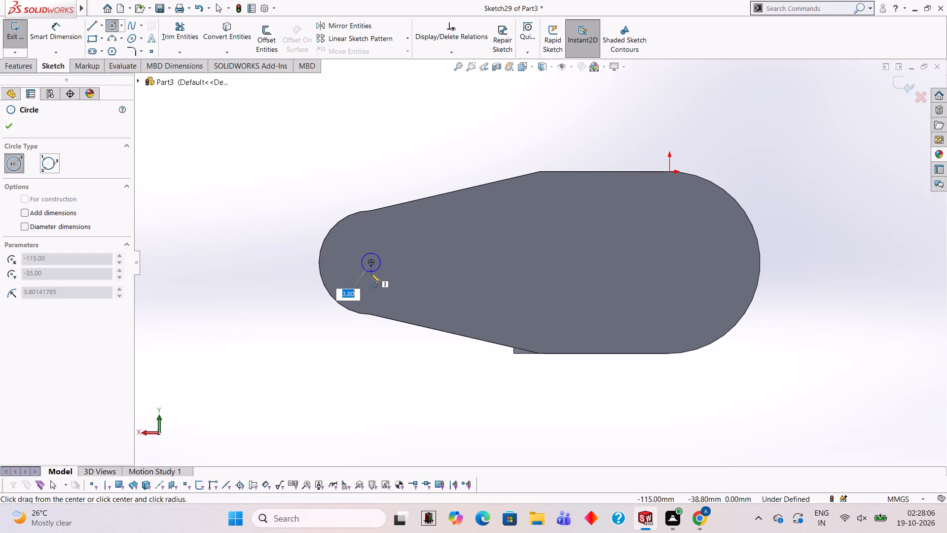
{"action": "type", "text": "20"}
{"action": "key", "text": "Return"}
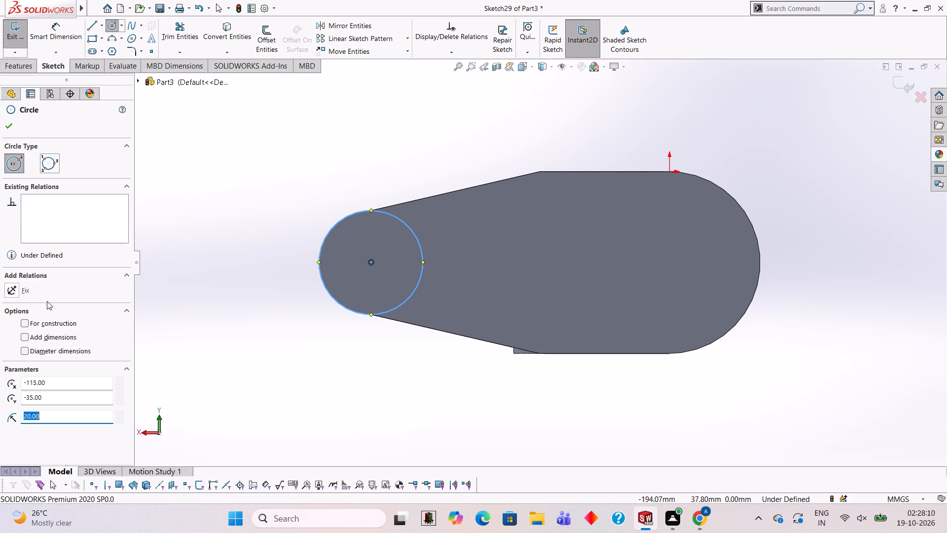
Enable automatic diameter dimensions for circles and draw a 70 mm diameter circle concentric with the arm's large rounded end.
{"action": "left_click", "coordinate": [51, 338]}
{"action": "left_click", "coordinate": [50, 345]}
{"action": "left_click", "coordinate": [51, 352]}
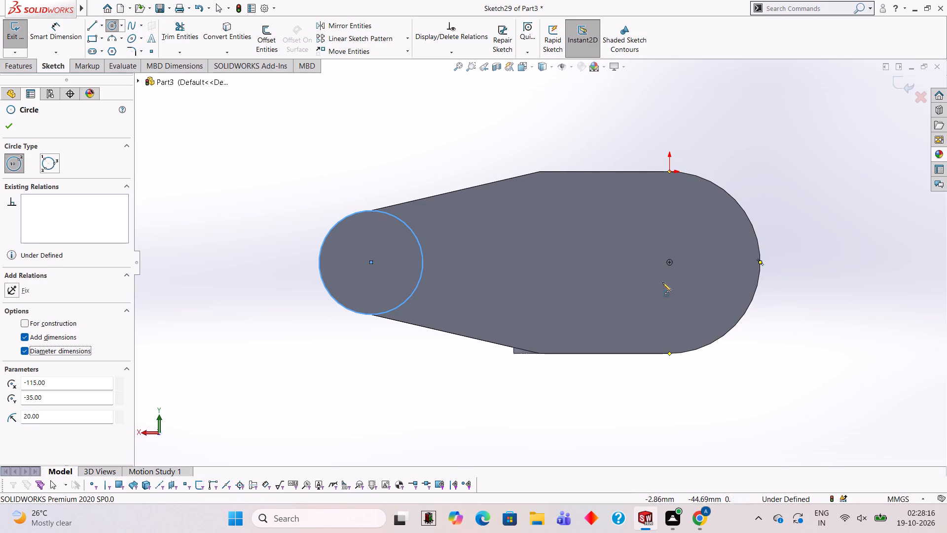
{"action": "left_click", "coordinate": [669, 262]}
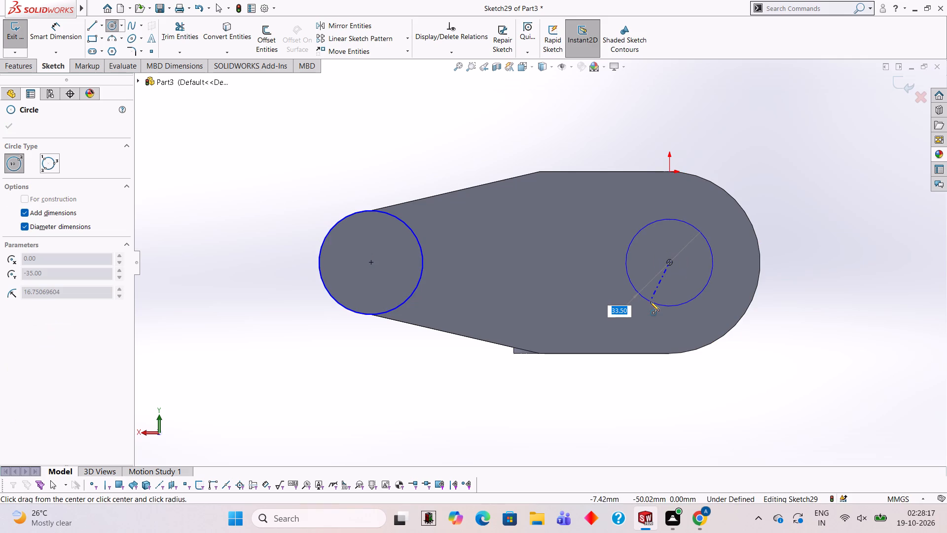
{"action": "type", "text": "70"}
{"action": "key", "text": "Return"}
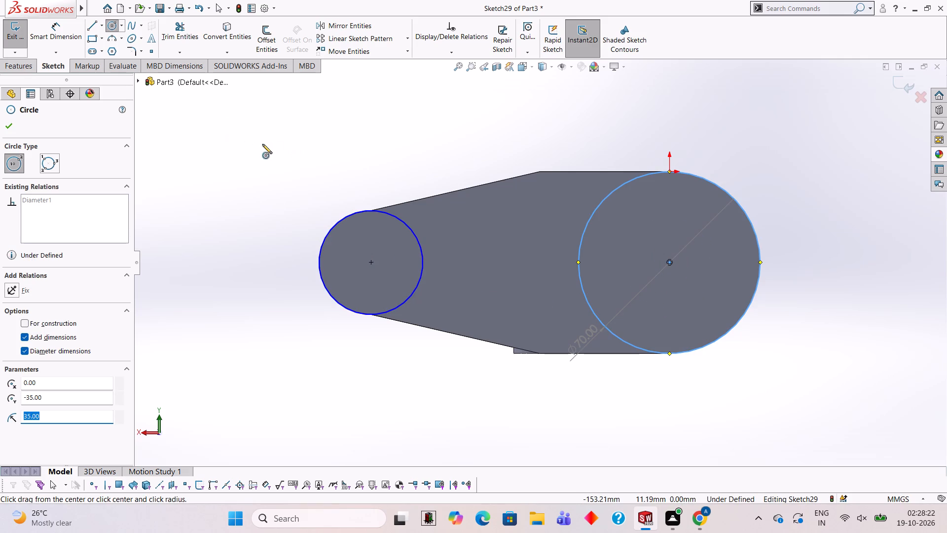
Extrude the two end circles 10 mm outward from the second arm as merged bosses.
{"action": "left_click", "coordinate": [25, 69]}
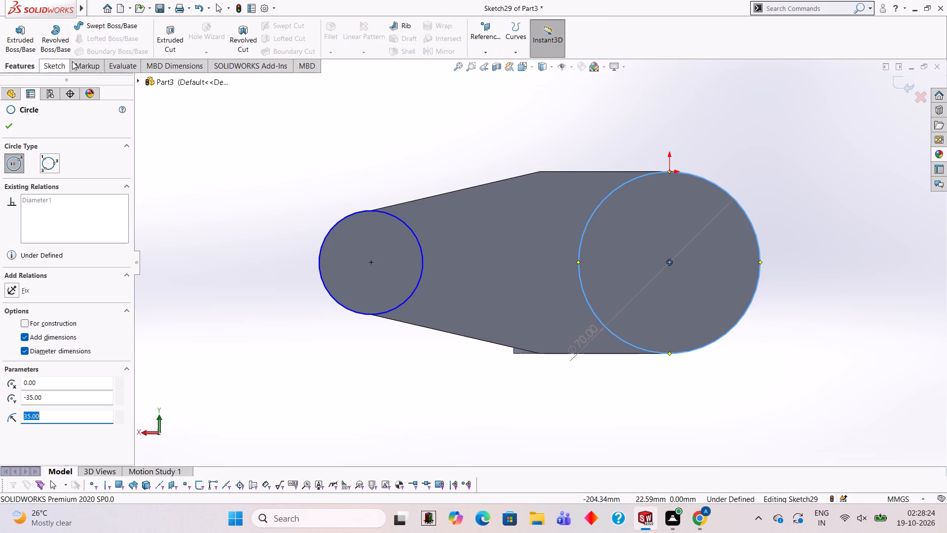
{"action": "left_click", "coordinate": [27, 48]}
{"action": "middle_click_drag", "start_coordinate": [265, 192], "coordinate": [229, 300]}
{"action": "left_click", "coordinate": [82, 238]}
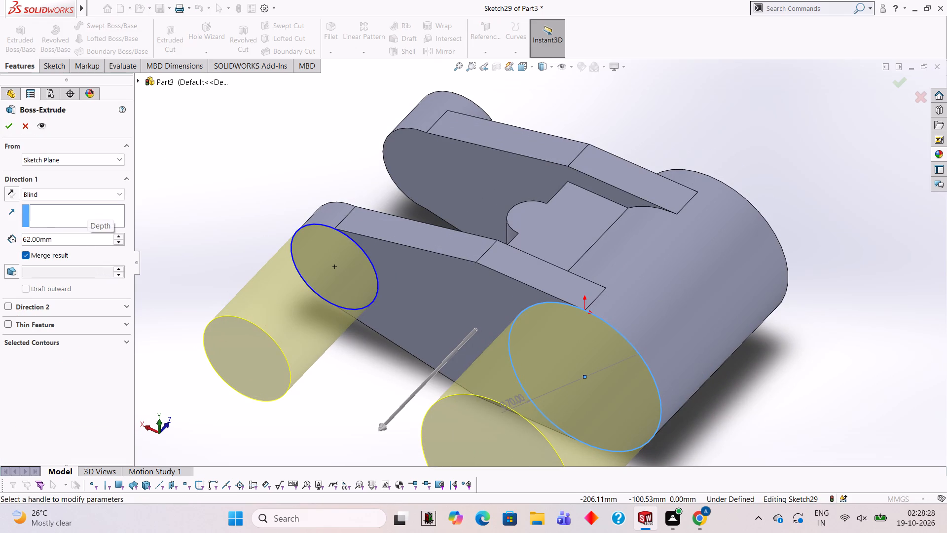
{"action": "key", "text": "BackSpace"}
{"action": "key", "text": "BackSpace"}
{"action": "key", "text": "BackSpace"}
{"action": "key", "text": "BackSpace"}
{"action": "key", "text": "BackSpace"}
{"action": "key", "text": "BackSpace"}
{"action": "key", "text": "BackSpace"}
{"action": "key", "text": "BackSpace"}
{"action": "key", "text": "BackSpace"}
{"action": "key", "text": "BackSpace"}
{"action": "key", "text": "BackSpace"}
{"action": "key", "text": "BackSpace"}
{"action": "key", "text": "BackSpace"}
{"action": "key", "text": "BackSpace"}
{"action": "key", "text": "BackSpace"}
{"action": "key", "text": "BackSpace"}
{"action": "type", "text": "10"}
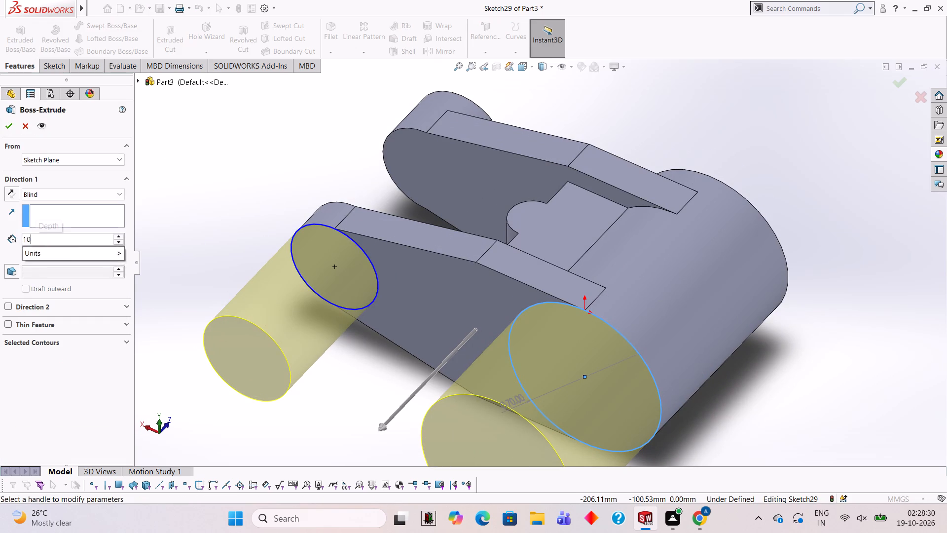
{"action": "key", "text": "Return"}
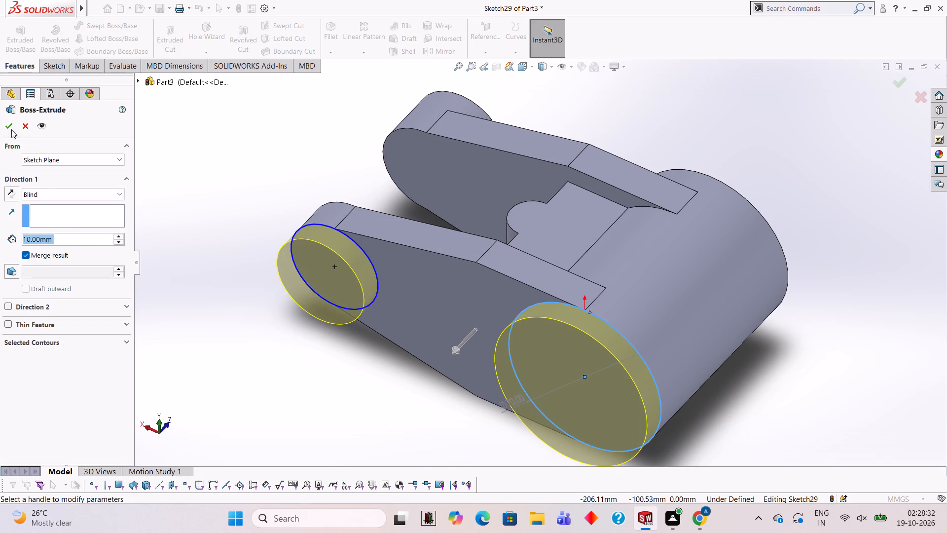
{"action": "left_click", "coordinate": [10, 127]}
{"action": "left_click", "coordinate": [172, 177]}
{"action": "scroll", "coordinate": [381, 256], "scroll_direction": "up", "scroll_amount": 2}
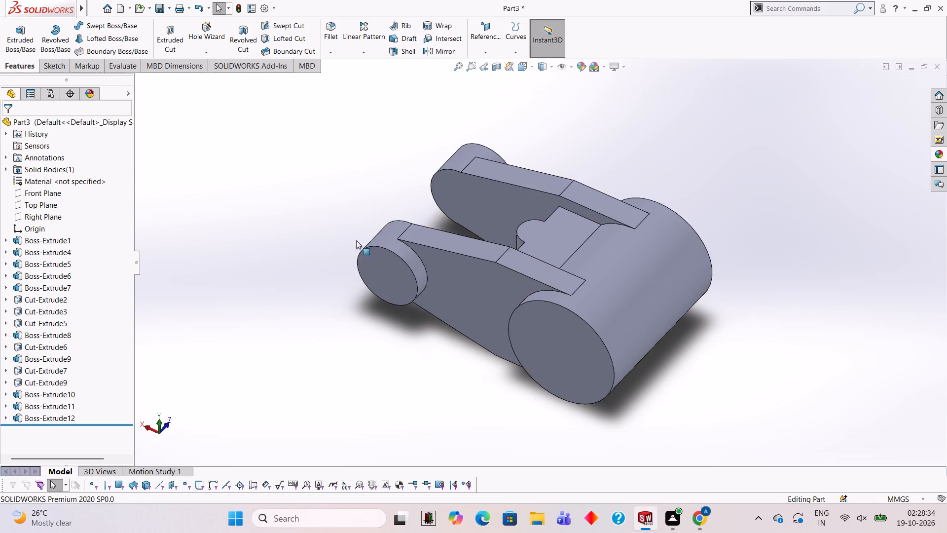
Examine the part from above and from both sides to check the end bosses on the two arms.
{"action": "middle_click_drag", "start_coordinate": [474, 274], "coordinate": [363, 242]}
{"action": "scroll", "coordinate": [620, 290], "scroll_direction": "up", "scroll_amount": 2}
{"action": "scroll", "coordinate": [505, 288], "scroll_direction": "down", "scroll_amount": 3}
{"action": "scroll", "coordinate": [500, 270], "scroll_direction": "up", "scroll_amount": 2}
{"action": "middle_click_drag", "start_coordinate": [496, 229], "coordinate": [463, 362]}
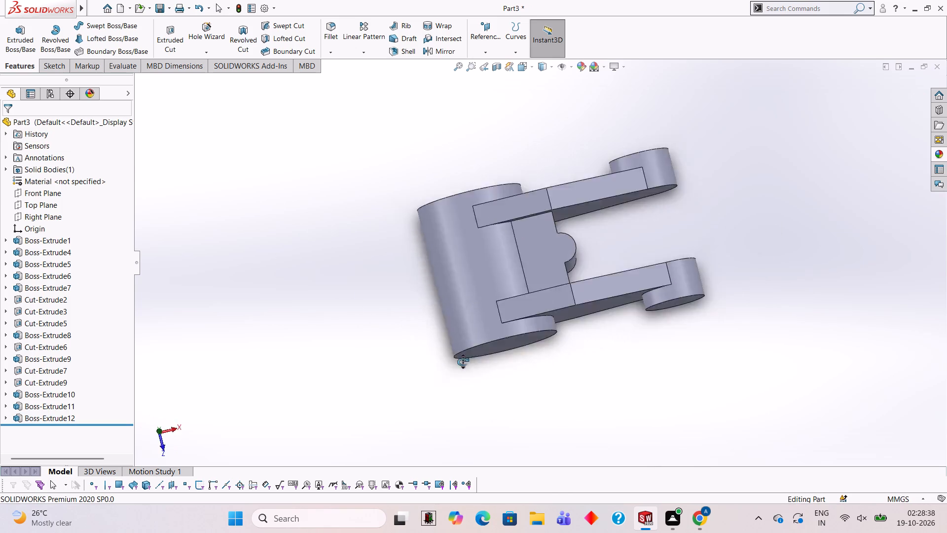
{"action": "middle_click_drag", "start_coordinate": [463, 362], "coordinate": [458, 339]}
{"action": "middle_click_drag", "start_coordinate": [472, 296], "coordinate": [511, 209]}
{"action": "middle_click_drag", "start_coordinate": [542, 238], "coordinate": [546, 203]}
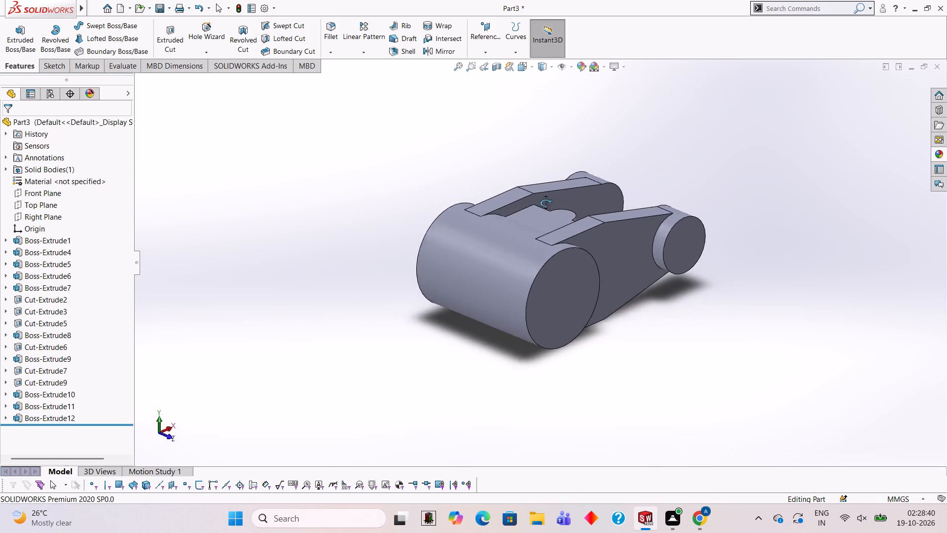
{"action": "middle_click_drag", "start_coordinate": [546, 203], "coordinate": [528, 258]}
{"action": "scroll", "coordinate": [593, 275], "scroll_direction": "up", "scroll_amount": 2}
{"action": "scroll", "coordinate": [594, 276], "scroll_direction": "down", "scroll_amount": 3}
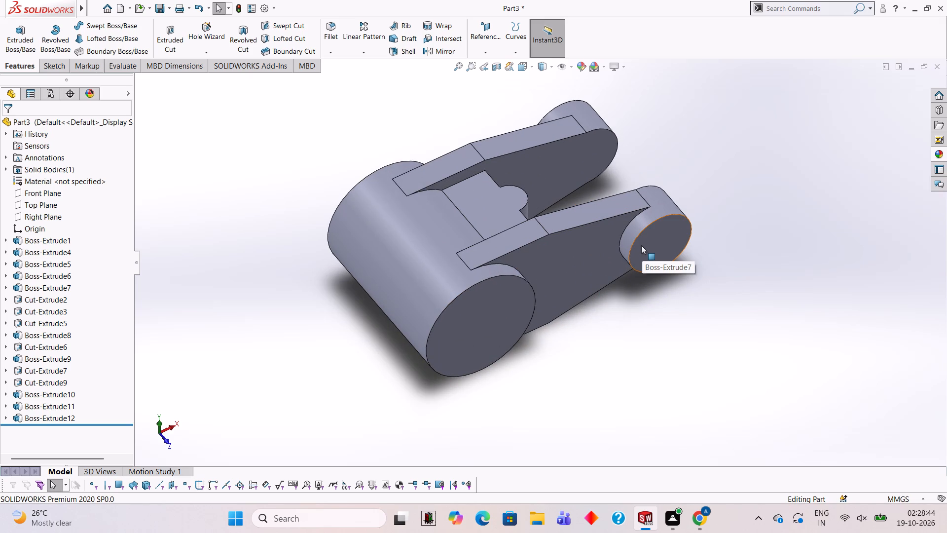
{"action": "scroll", "coordinate": [620, 264], "scroll_direction": "up", "scroll_amount": 2}
{"action": "scroll", "coordinate": [615, 262], "scroll_direction": "down", "scroll_amount": 2}
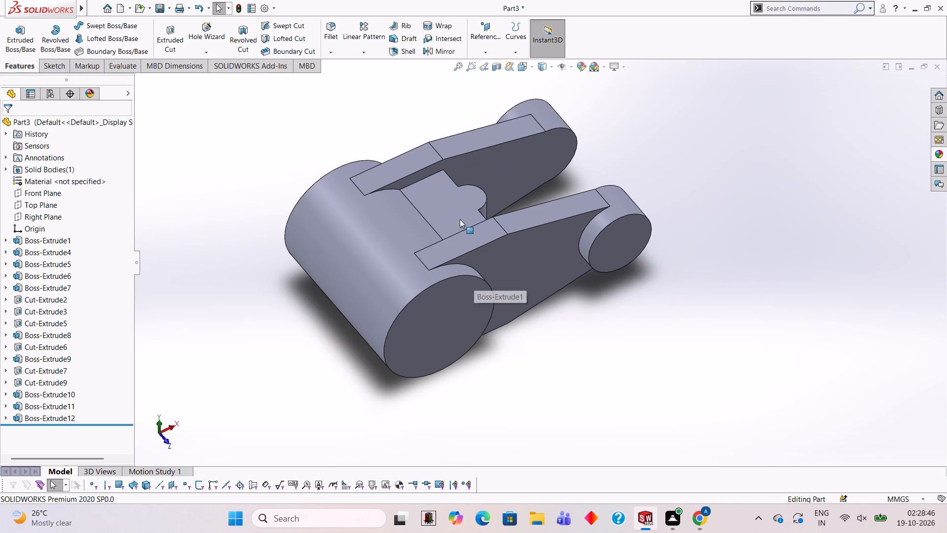
Sketch a 12 mm diameter circle on the top face of the web between the arms, concentric with the half-round boss.
{"action": "left_click", "coordinate": [447, 190]}
{"action": "left_click", "coordinate": [491, 155]}
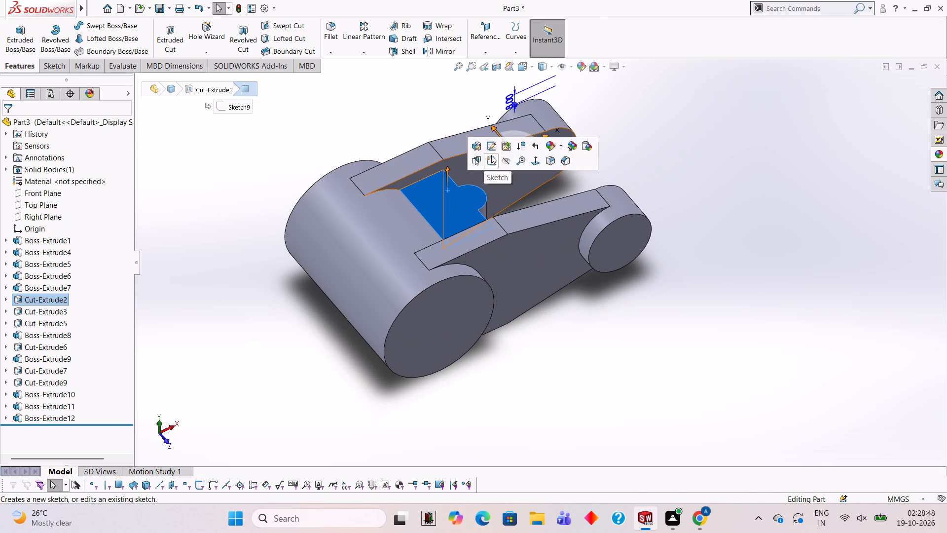
{"action": "key", "text": "ctrl+8"}
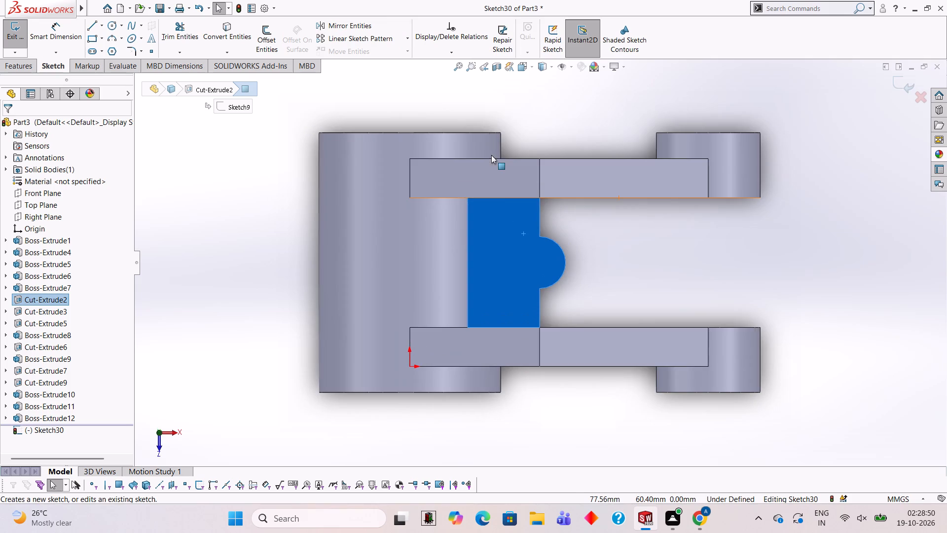
{"action": "left_click", "coordinate": [112, 26]}
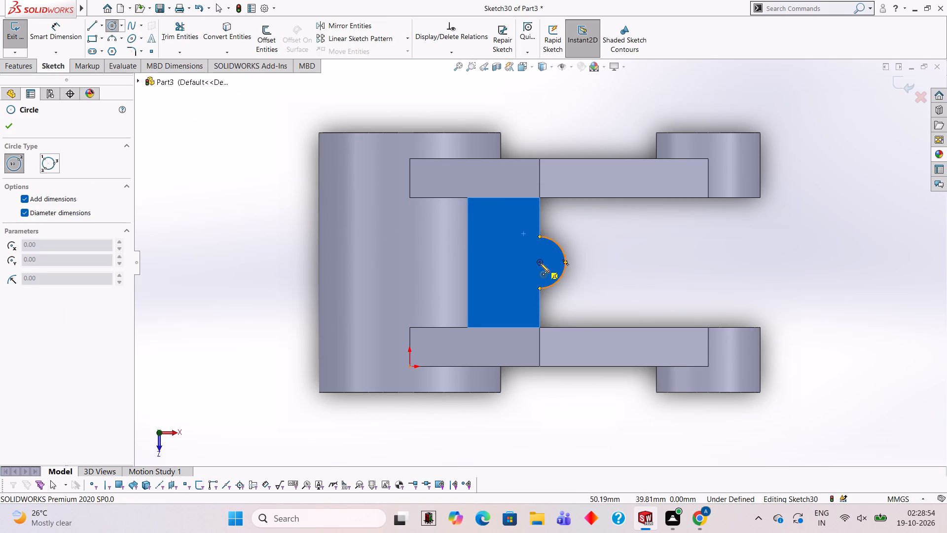
{"action": "left_click", "coordinate": [540, 263]}
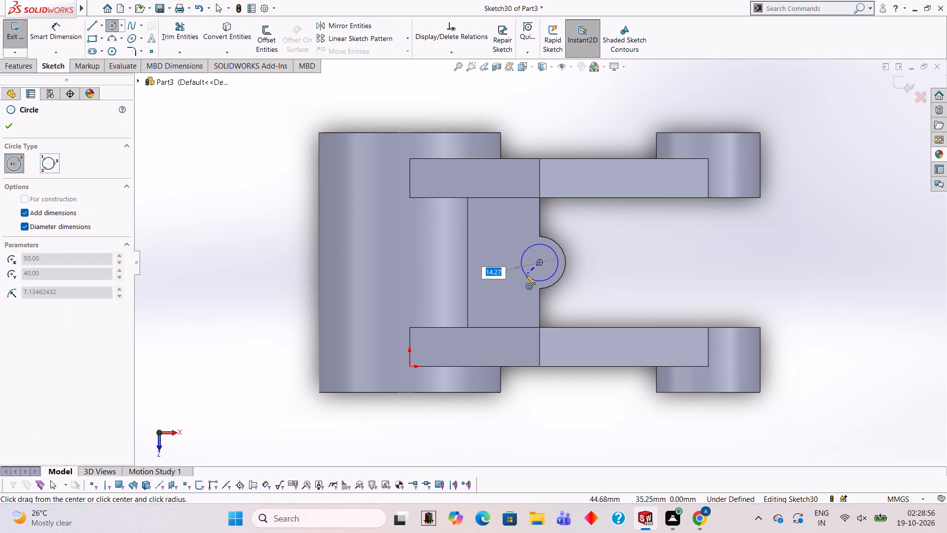
{"action": "type", "text": "12"}
{"action": "key", "text": "Return"}
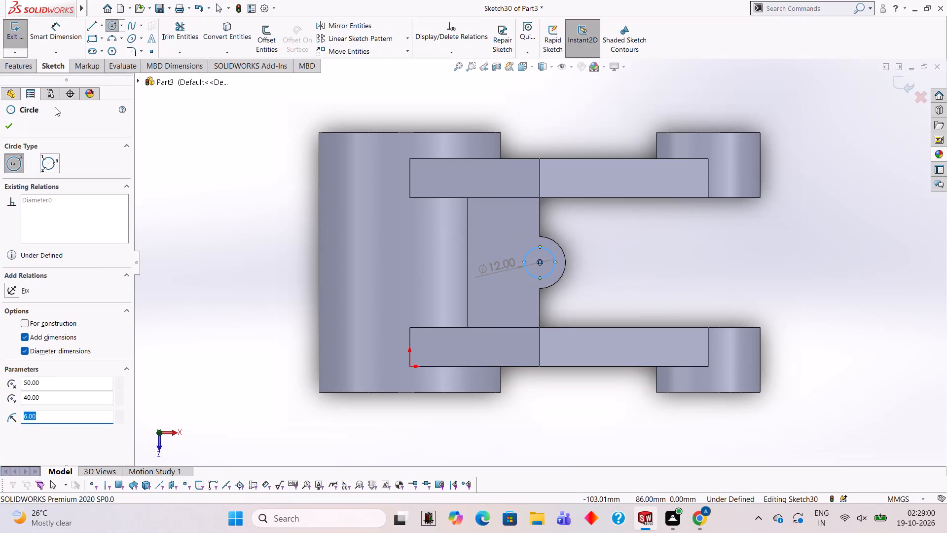
Cut the 12 mm circle 62 mm deep down through the half-round boss and check the hole.
{"action": "left_click", "coordinate": [21, 70]}
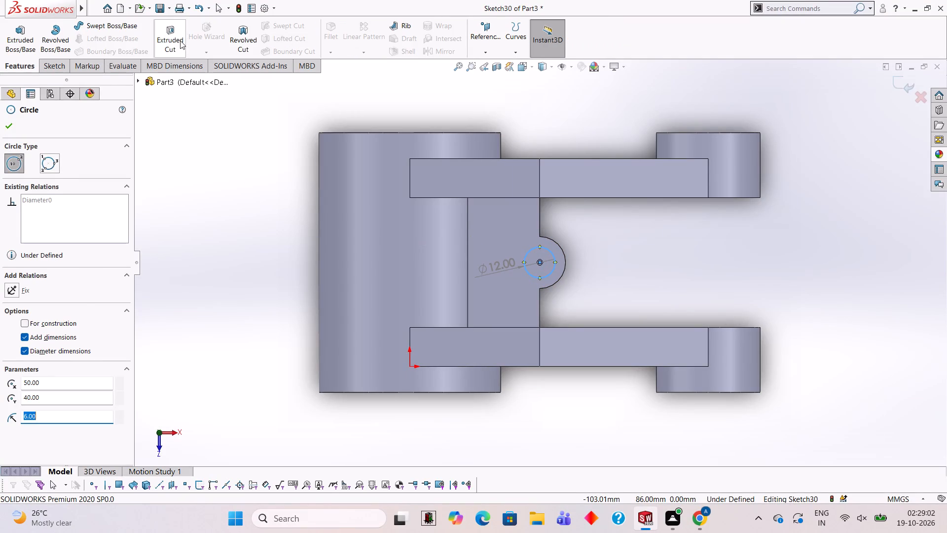
{"action": "left_click", "coordinate": [180, 40]}
{"action": "middle_click_drag", "start_coordinate": [525, 404], "coordinate": [530, 279]}
{"action": "left_click", "coordinate": [88, 239]}
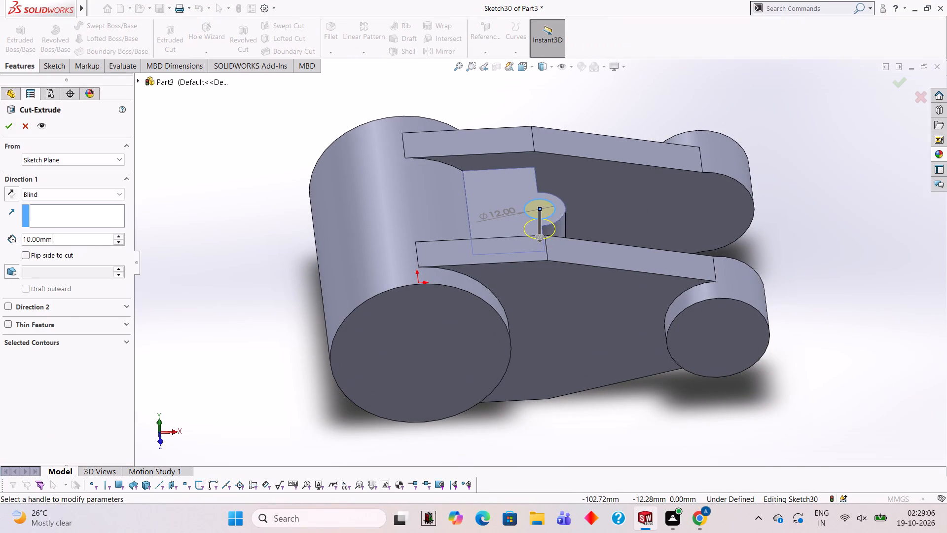
{"action": "key", "text": "BackSpace"}
{"action": "key", "text": "BackSpace"}
{"action": "key", "text": "BackSpace"}
{"action": "key", "text": "BackSpace"}
{"action": "key", "text": "BackSpace"}
{"action": "key", "text": "BackSpace"}
{"action": "key", "text": "BackSpace"}
{"action": "key", "text": "BackSpace"}
{"action": "key", "text": "BackSpace"}
{"action": "key", "text": "BackSpace"}
{"action": "key", "text": "BackSpace"}
{"action": "key", "text": "BackSpace"}
{"action": "key", "text": "BackSpace"}
{"action": "key", "text": "BackSpace"}
{"action": "key", "text": "BackSpace"}
{"action": "key", "text": "BackSpace"}
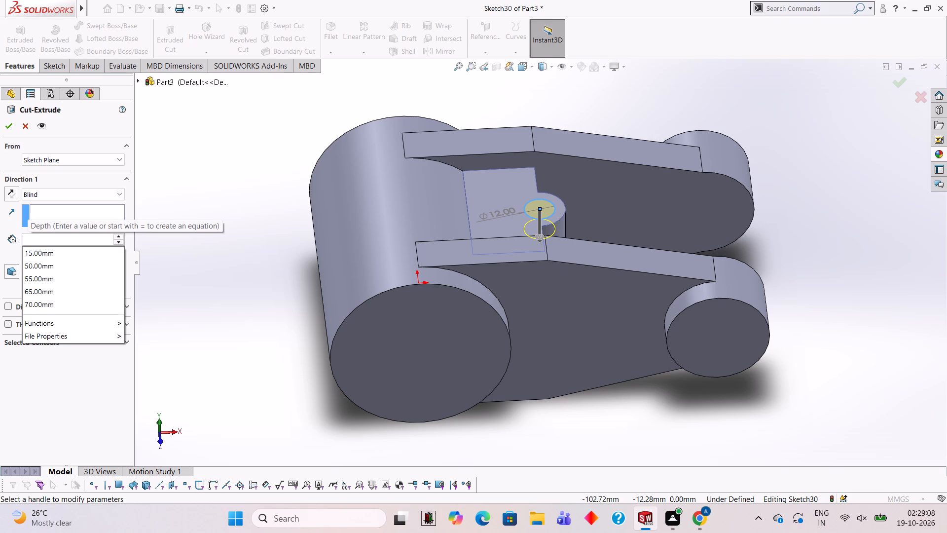
{"action": "type", "text": "62"}
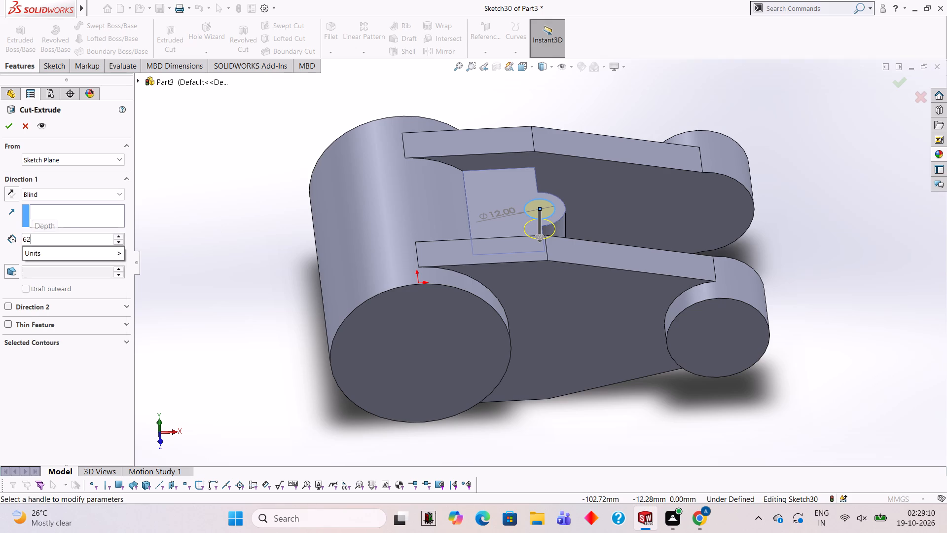
{"action": "key", "text": "Return"}
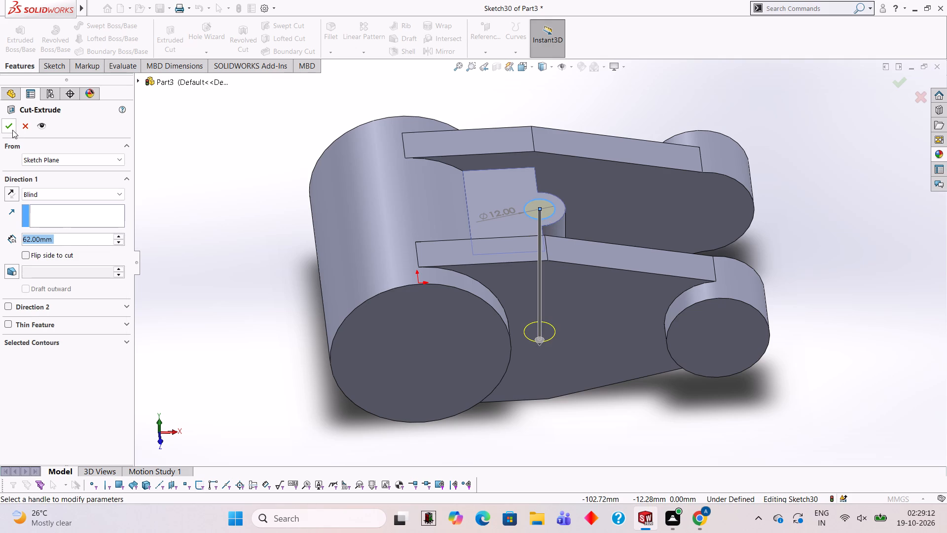
{"action": "left_click", "coordinate": [12, 130]}
{"action": "left_click", "coordinate": [256, 196]}
{"action": "scroll", "coordinate": [342, 224], "scroll_direction": "up", "scroll_amount": 1}
{"action": "middle_click_drag", "start_coordinate": [347, 268], "coordinate": [348, 351]}
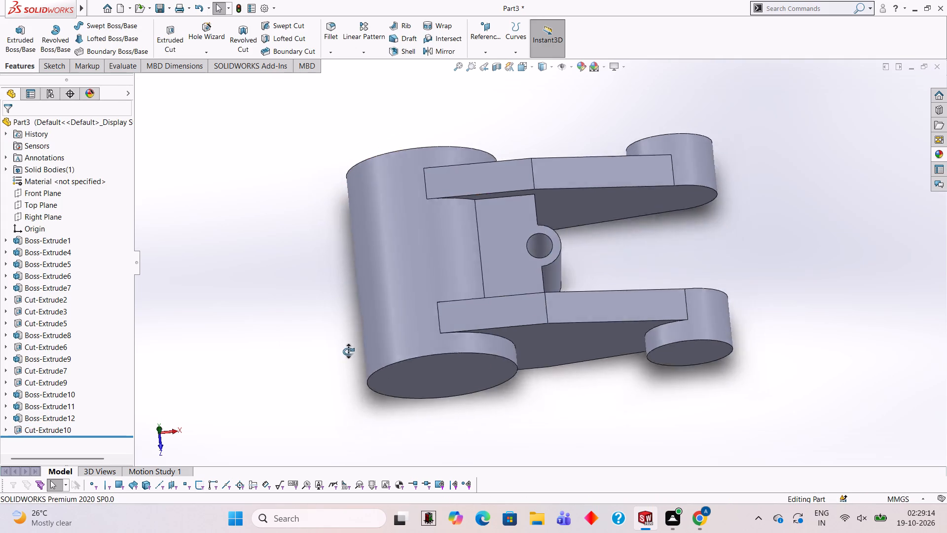
{"action": "middle_click_drag", "start_coordinate": [348, 351], "coordinate": [350, 290]}
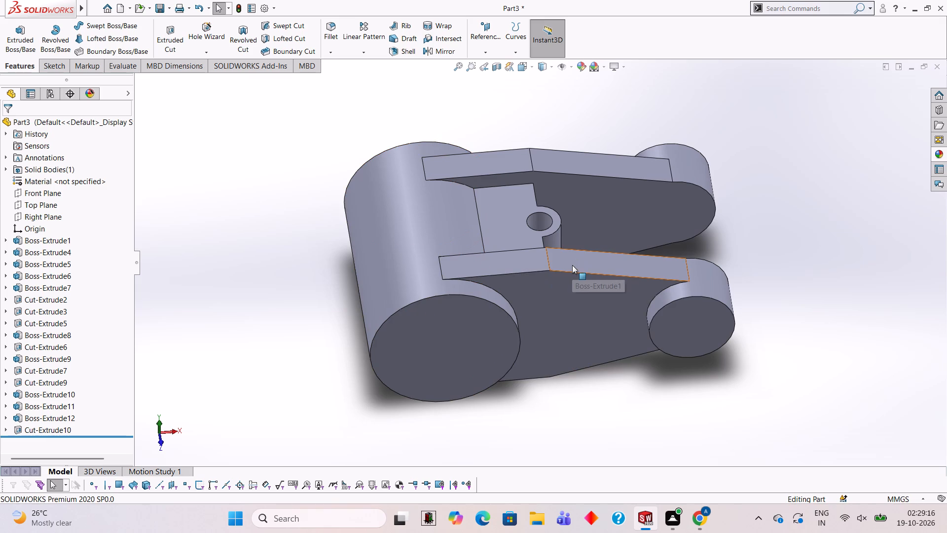
On the large boss's outer face, sketch a 40 mm diameter circle at its centre and a 20 mm diameter circle centred on the small boss.
{"action": "left_click", "coordinate": [448, 343]}
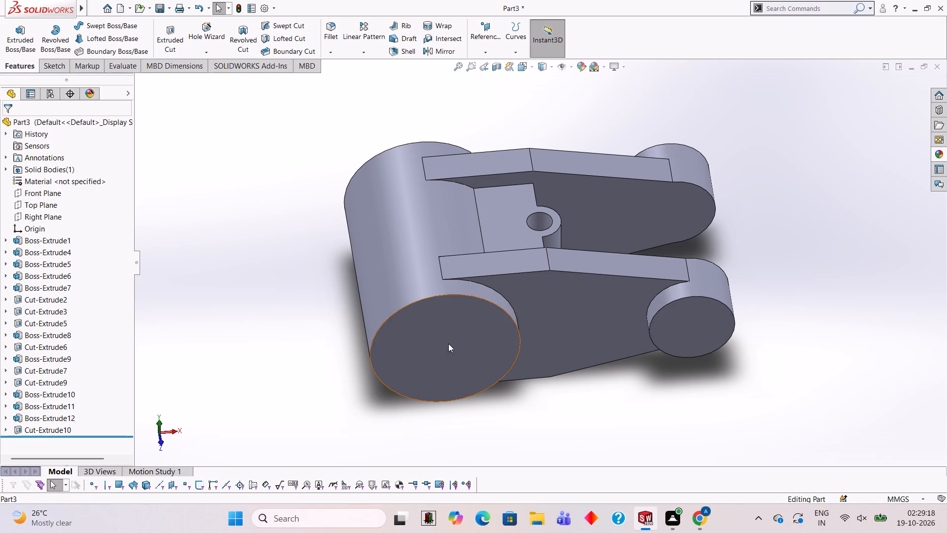
{"action": "left_click", "coordinate": [490, 312]}
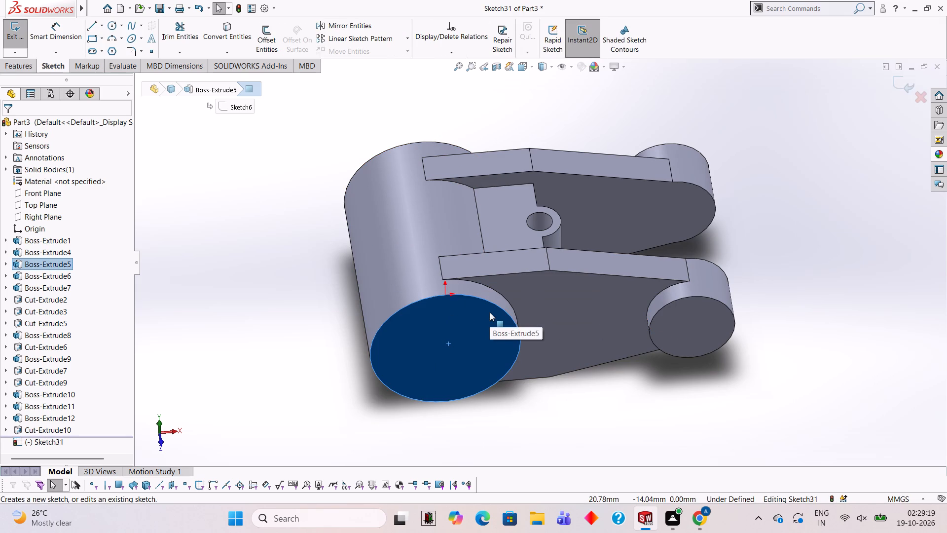
{"action": "key", "text": "ctrl+8"}
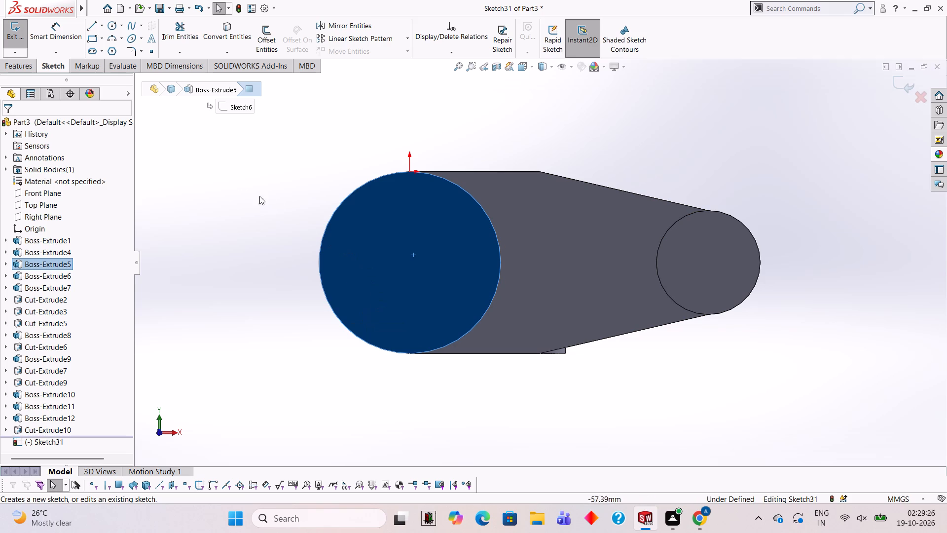
{"action": "left_click", "coordinate": [109, 30]}
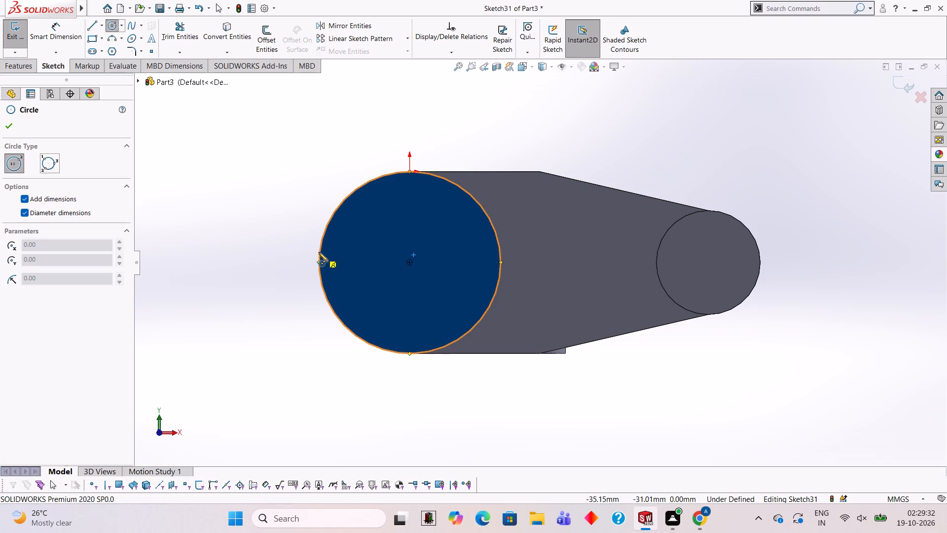
{"action": "left_click", "coordinate": [409, 261]}
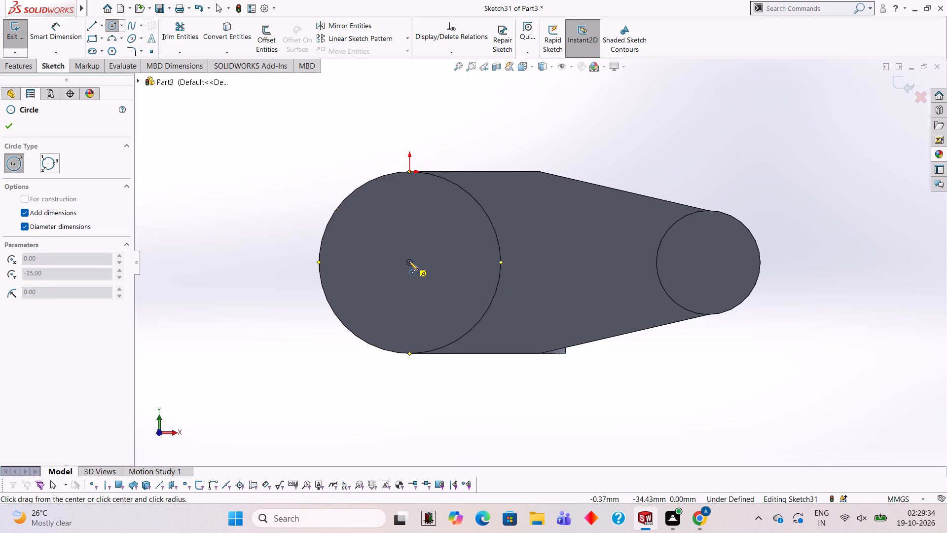
{"action": "type", "text": "40"}
{"action": "key", "text": "Return"}
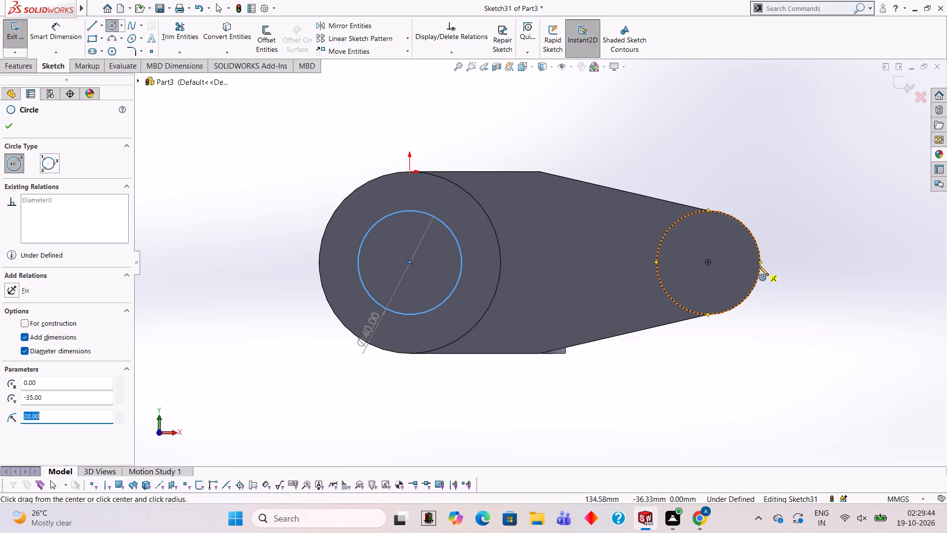
{"action": "left_click", "coordinate": [708, 261]}
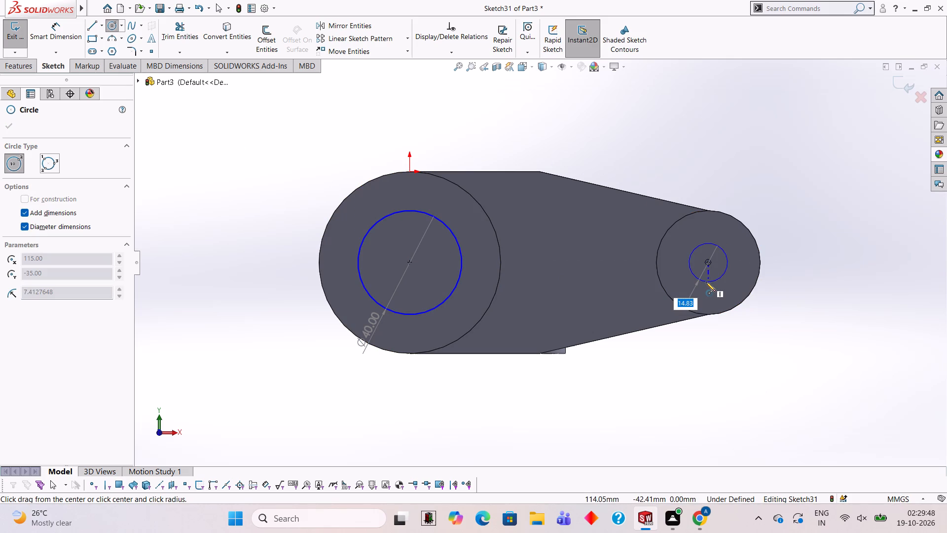
{"action": "type", "text": "20"}
{"action": "key", "text": "Return"}
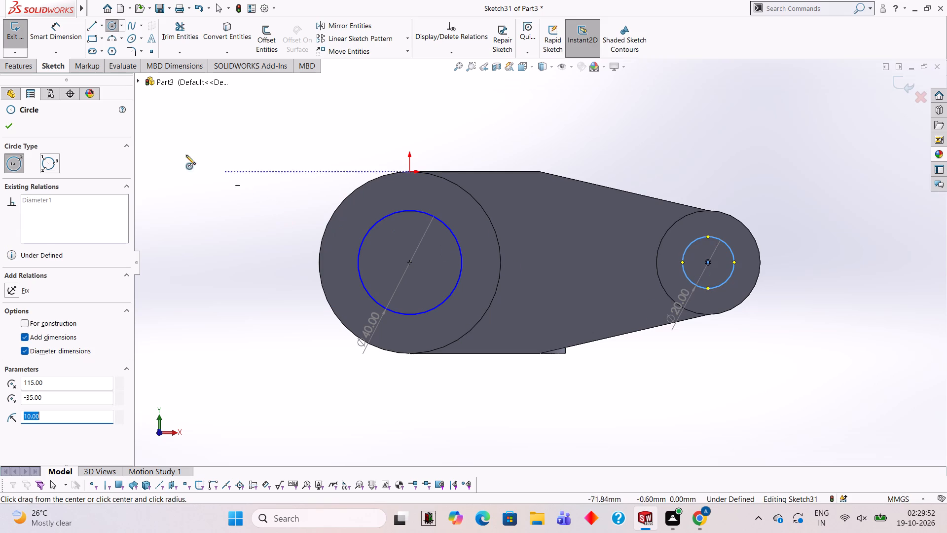
Extrude-cut the 40 mm and 20 mm circles 100 mm deep to bore the large boss and both small end bosses.
{"action": "left_click", "coordinate": [28, 63]}
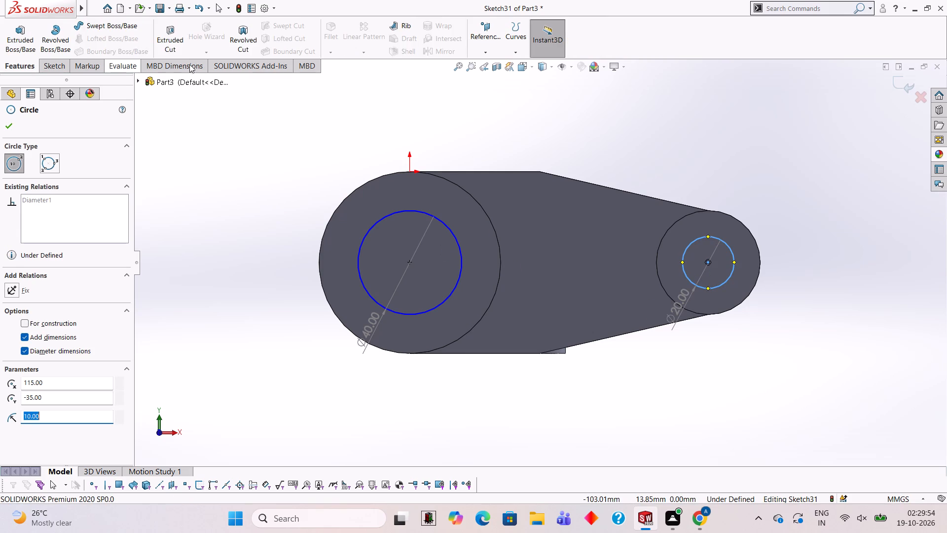
{"action": "left_click", "coordinate": [178, 43]}
{"action": "middle_click_drag", "start_coordinate": [317, 120], "coordinate": [336, 197]}
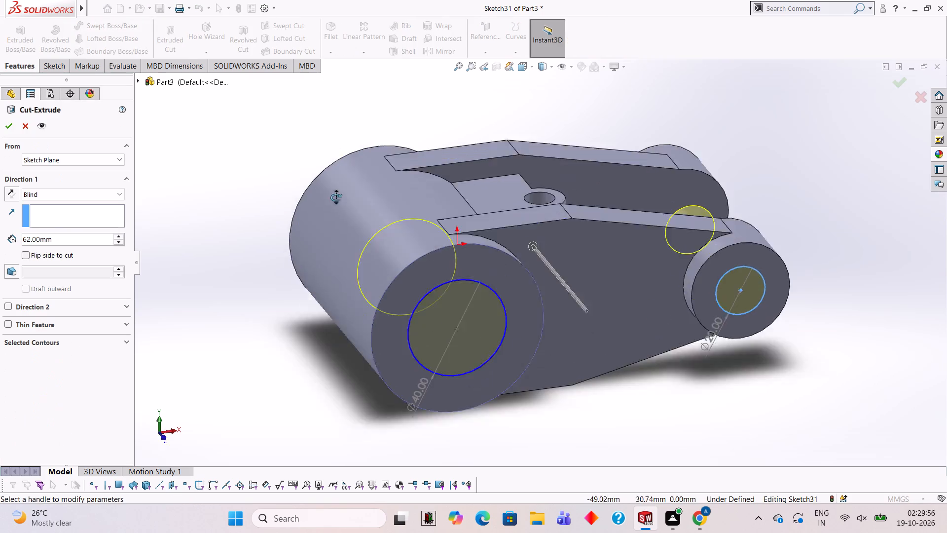
{"action": "middle_click_drag", "start_coordinate": [336, 197], "coordinate": [338, 242]}
{"action": "left_click", "coordinate": [78, 239]}
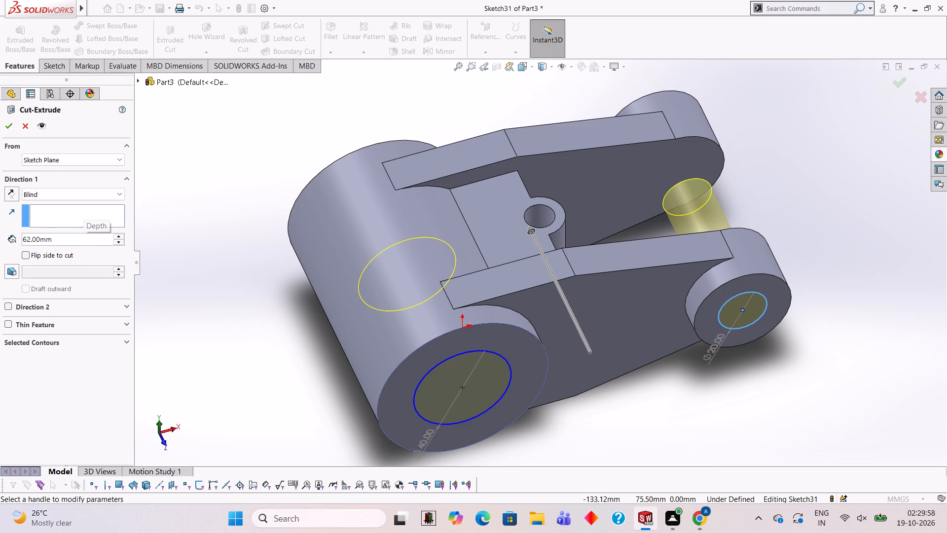
{"action": "key", "text": "BackSpace"}
{"action": "key", "text": "BackSpace"}
{"action": "key", "text": "BackSpace"}
{"action": "key", "text": "BackSpace"}
{"action": "key", "text": "BackSpace"}
{"action": "key", "text": "BackSpace"}
{"action": "key", "text": "BackSpace"}
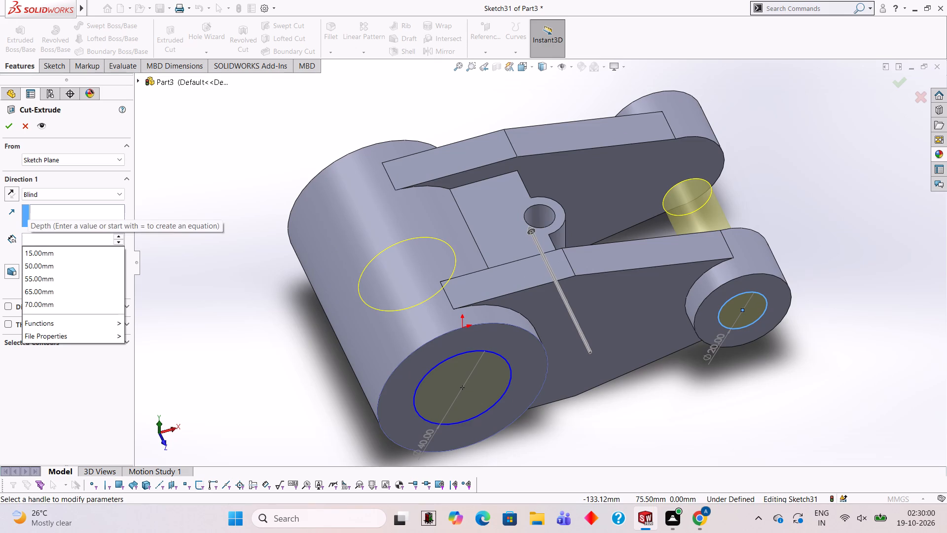
{"action": "type", "text": "100"}
{"action": "key", "text": "Return"}
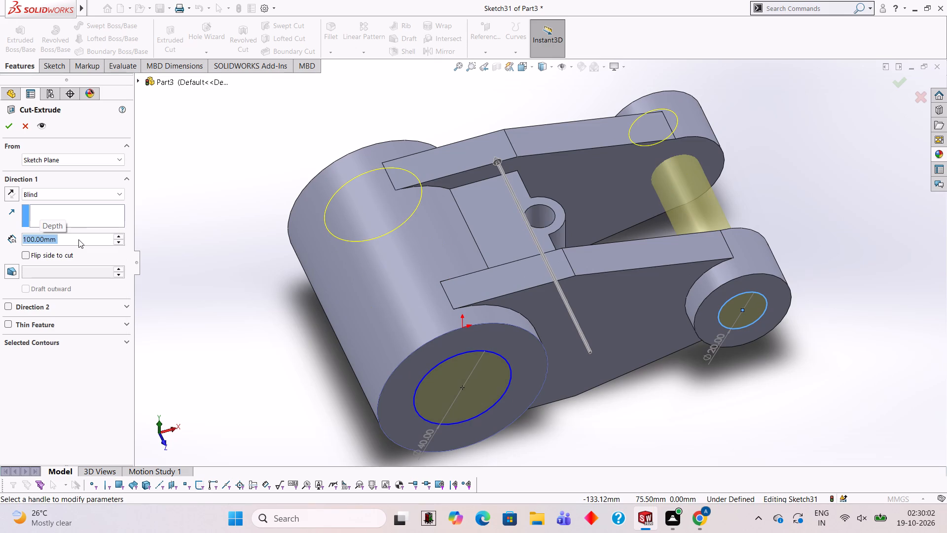
{"action": "middle_click_drag", "start_coordinate": [286, 245], "coordinate": [313, 358]}
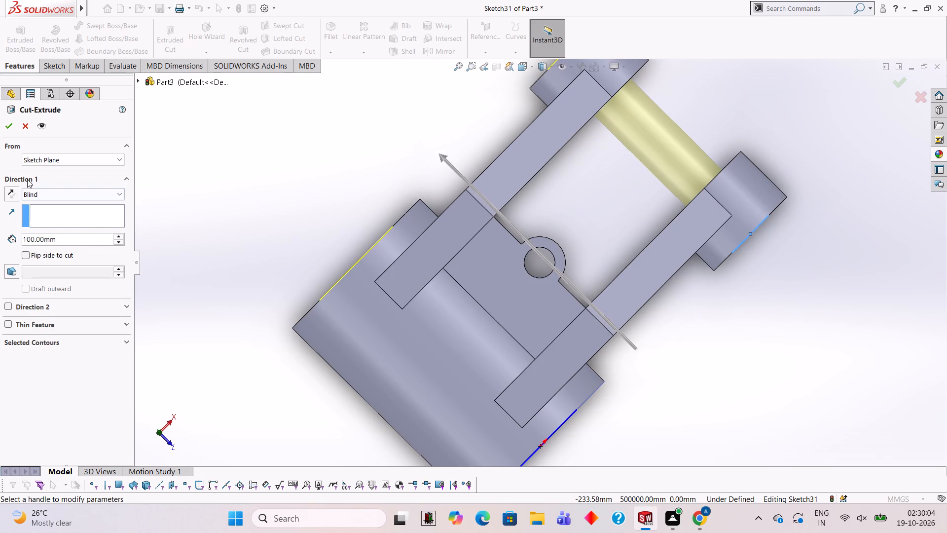
{"action": "left_click", "coordinate": [6, 129]}
{"action": "left_click", "coordinate": [223, 164]}
Examine the bored part from above, the side and at an angle to check the large and small boss holes.
{"action": "scroll", "coordinate": [333, 249], "scroll_direction": "up", "scroll_amount": 4}
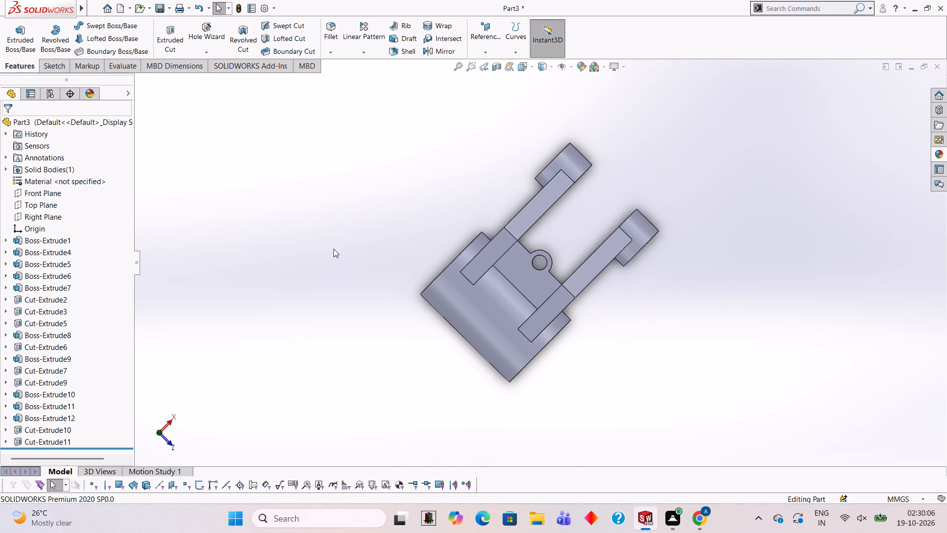
{"action": "middle_click_drag", "start_coordinate": [398, 337], "coordinate": [362, 190]}
{"action": "middle_click_drag", "start_coordinate": [627, 344], "coordinate": [630, 293]}
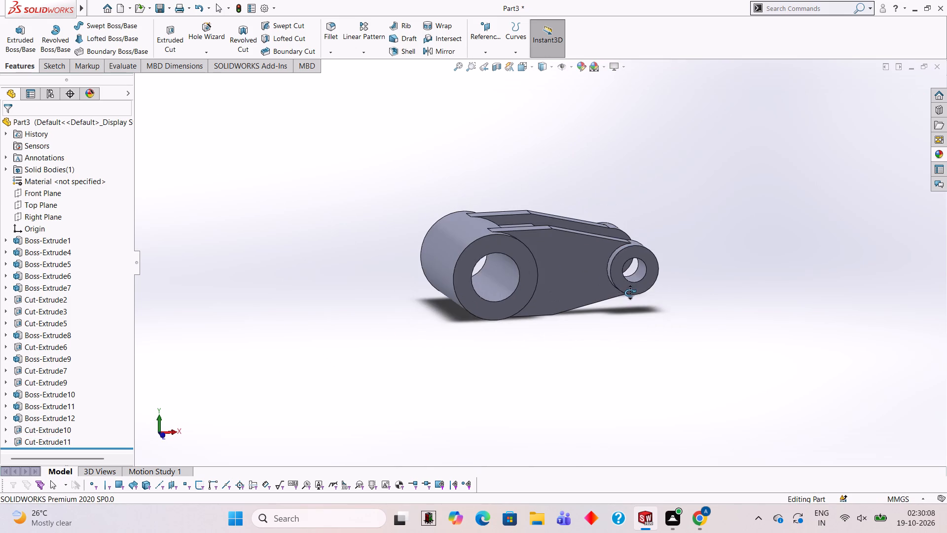
{"action": "middle_click_drag", "start_coordinate": [630, 293], "coordinate": [629, 293]}
{"action": "middle_click_drag", "start_coordinate": [501, 210], "coordinate": [518, 351]}
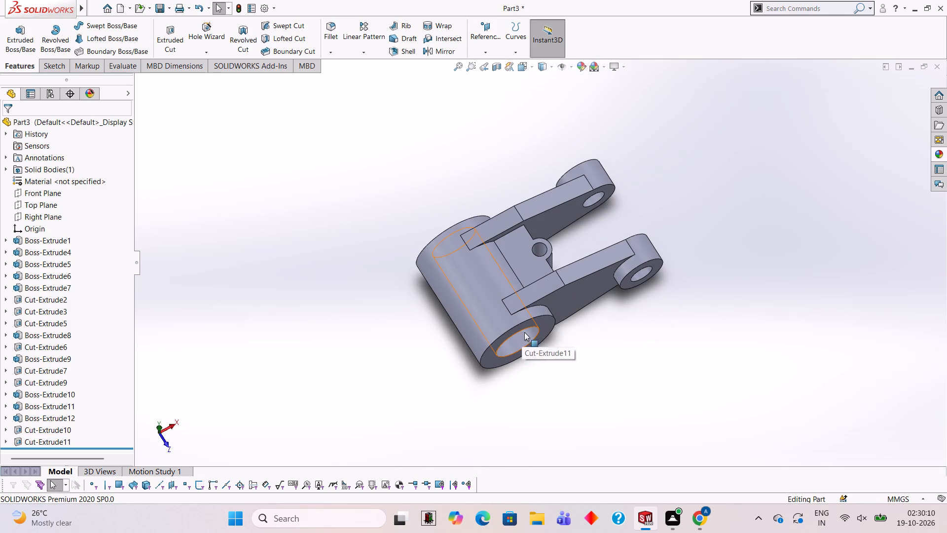
{"action": "middle_click_drag", "start_coordinate": [570, 308], "coordinate": [563, 215]}
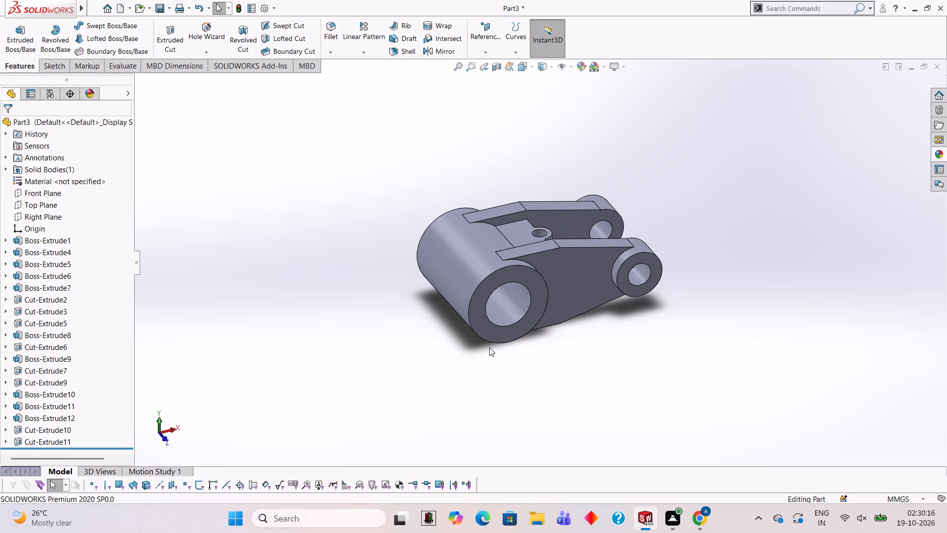
{"action": "scroll", "coordinate": [491, 349], "scroll_direction": "down", "scroll_amount": 3}
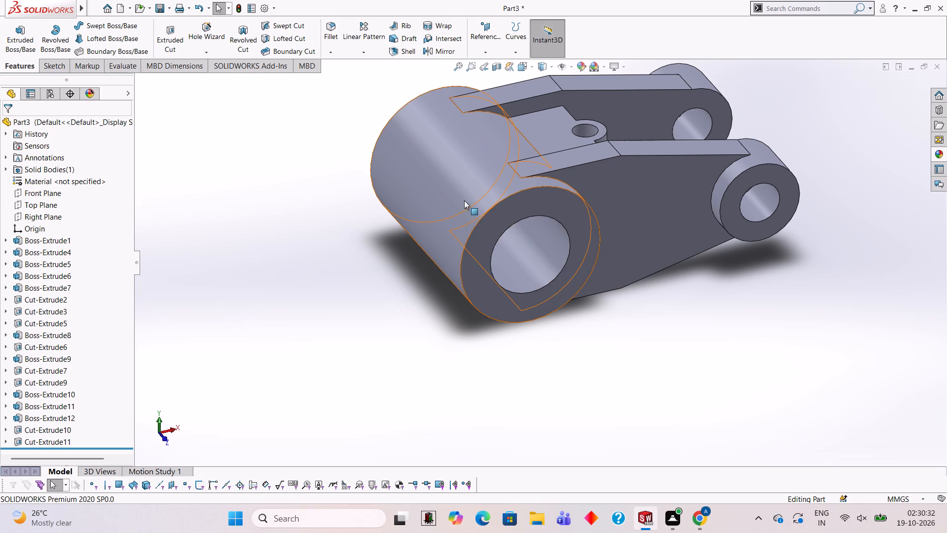
{"action": "scroll", "coordinate": [703, 184], "scroll_direction": "up", "scroll_amount": 3}
{"action": "scroll", "coordinate": [680, 171], "scroll_direction": "down", "scroll_amount": 3}
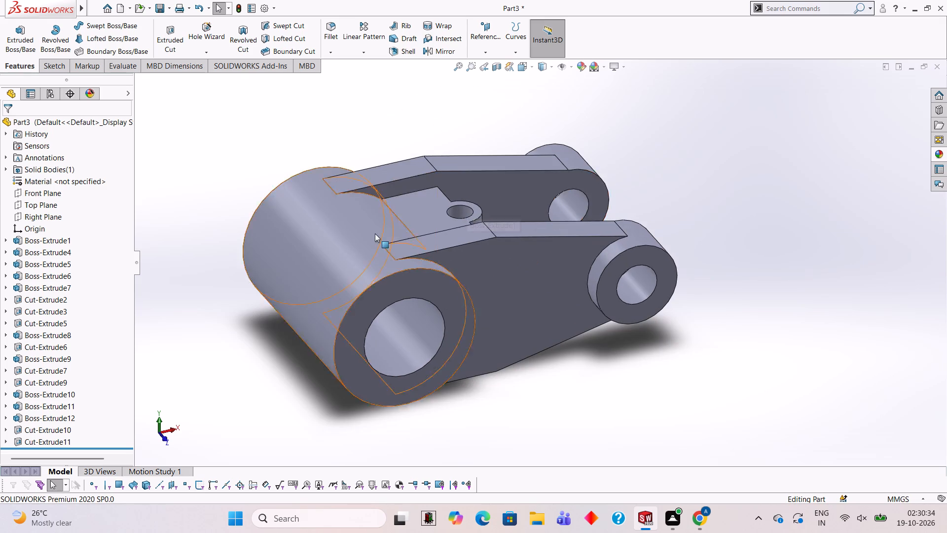
{"action": "scroll", "coordinate": [375, 233], "scroll_direction": "up", "scroll_amount": 3}
{"action": "scroll", "coordinate": [375, 233], "scroll_direction": "down", "scroll_amount": 1}
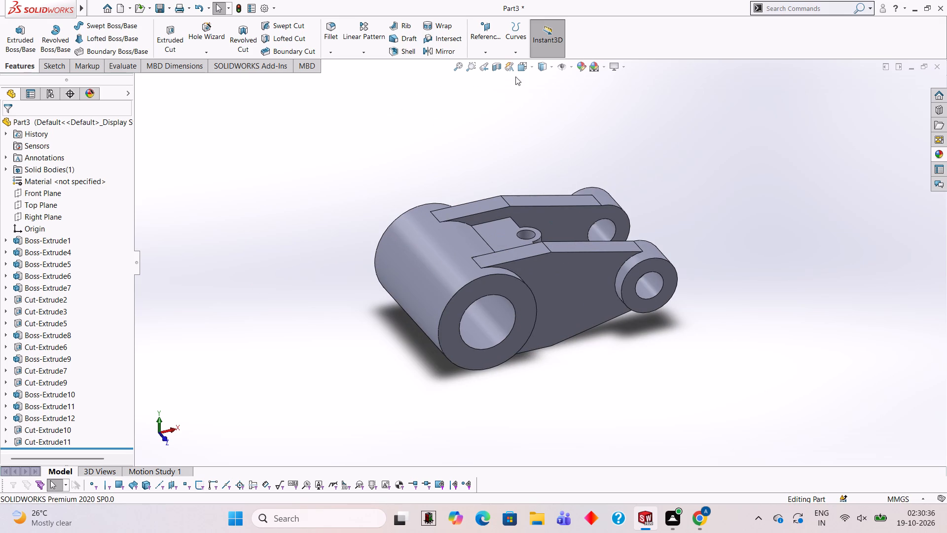
Start a reference plane parallel to the Right Plane with an offset distance of 8 mm.
{"action": "left_click", "coordinate": [493, 53]}
{"action": "left_click", "coordinate": [497, 65]}
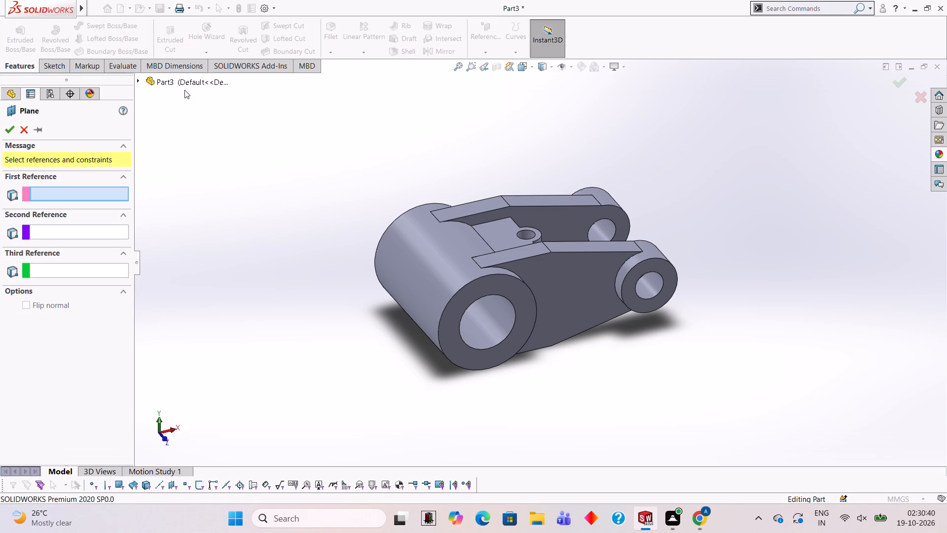
{"action": "left_click", "coordinate": [184, 82]}
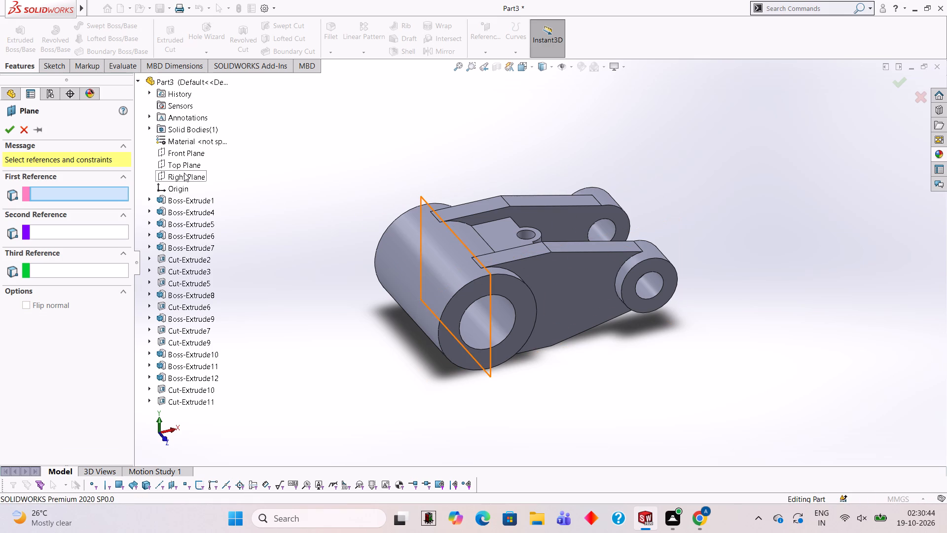
{"action": "left_click", "coordinate": [184, 173]}
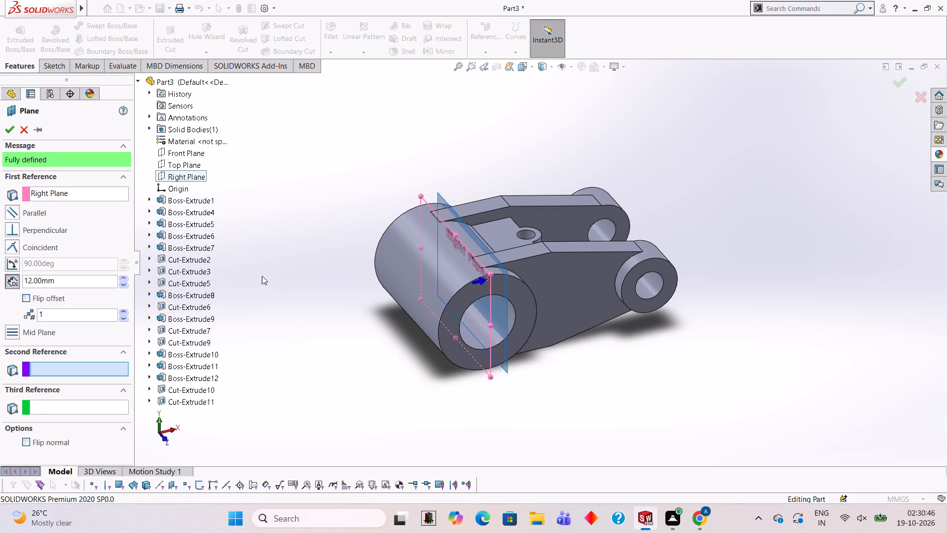
{"action": "middle_click_drag", "start_coordinate": [281, 290], "coordinate": [255, 213]}
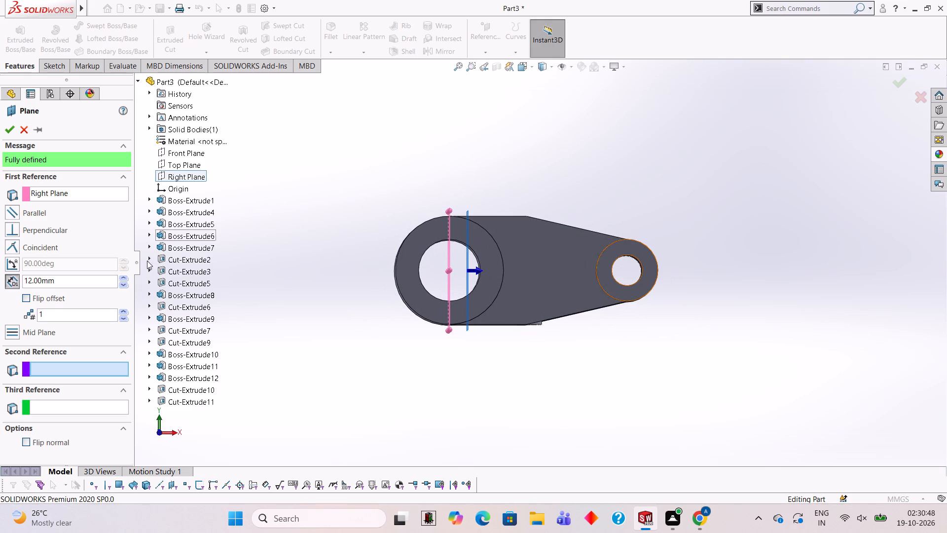
{"action": "left_click", "coordinate": [70, 279]}
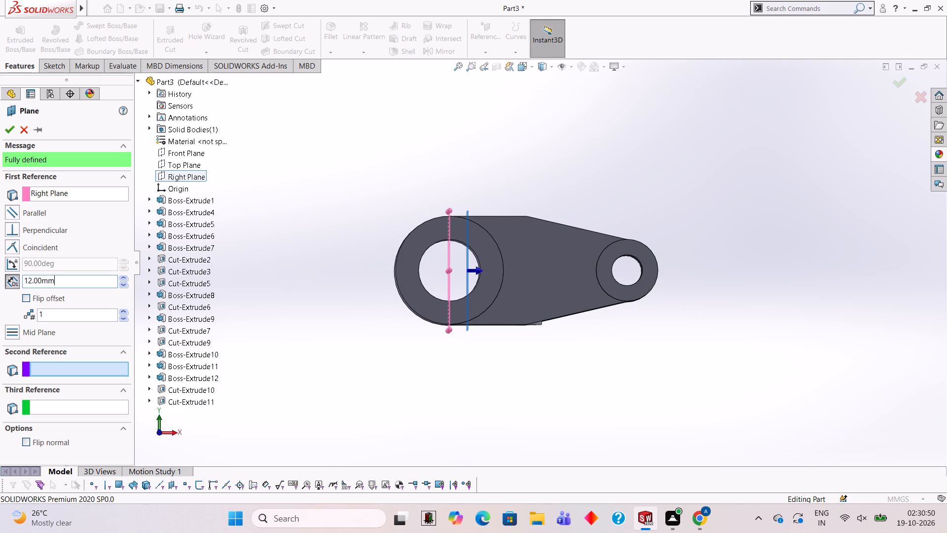
{"action": "left_click", "coordinate": [24, 297]}
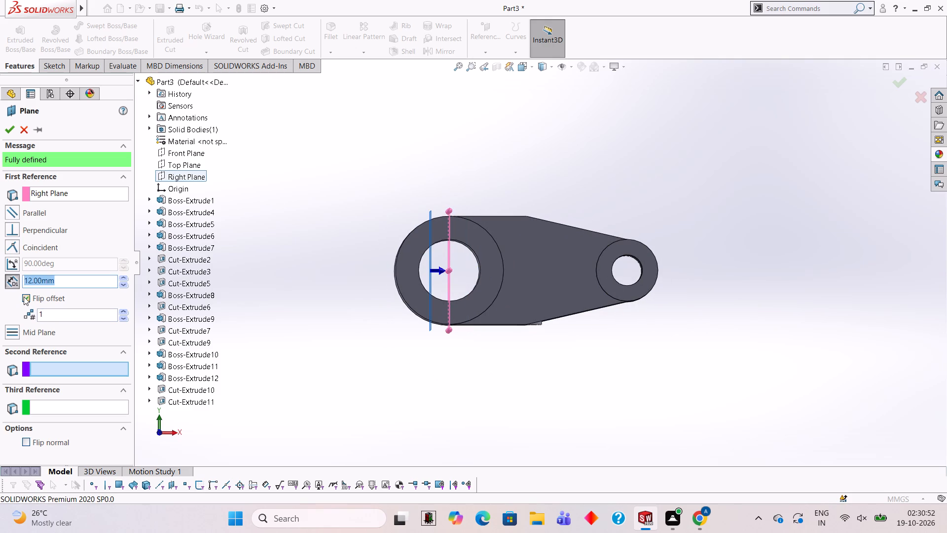
{"action": "left_click", "coordinate": [24, 297]}
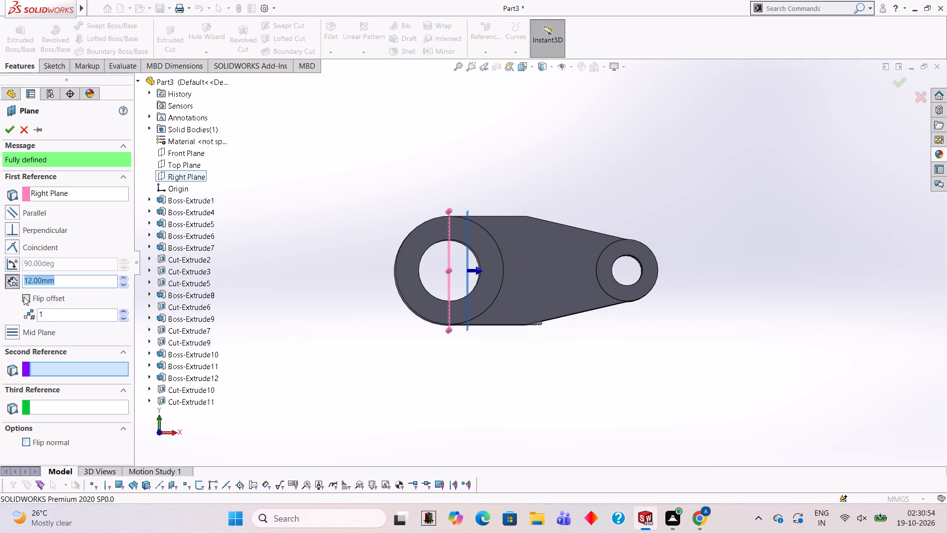
{"action": "key", "text": "8"}
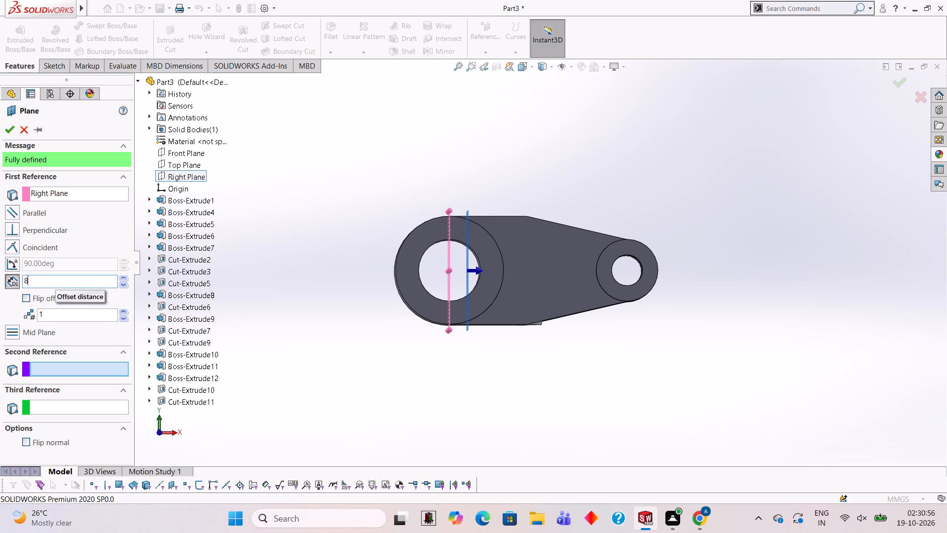
{"action": "key", "text": "Return"}
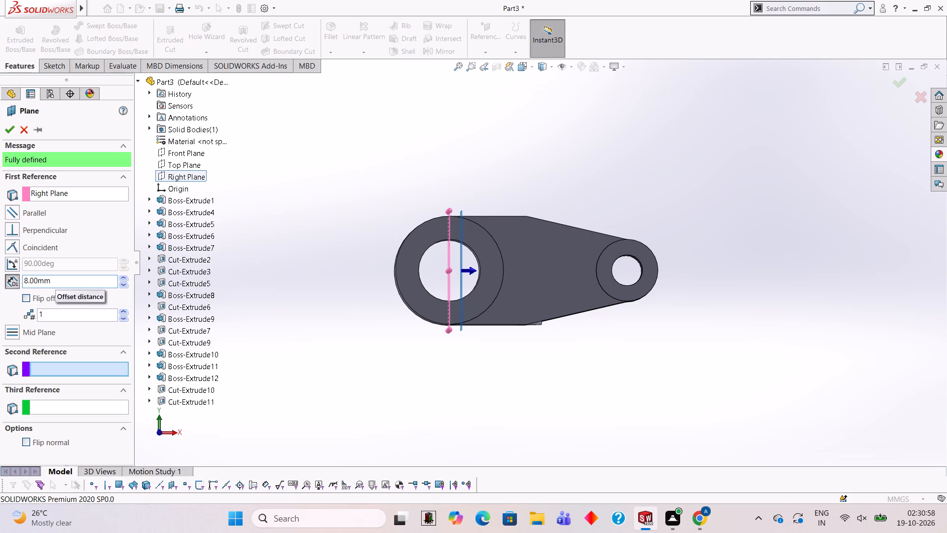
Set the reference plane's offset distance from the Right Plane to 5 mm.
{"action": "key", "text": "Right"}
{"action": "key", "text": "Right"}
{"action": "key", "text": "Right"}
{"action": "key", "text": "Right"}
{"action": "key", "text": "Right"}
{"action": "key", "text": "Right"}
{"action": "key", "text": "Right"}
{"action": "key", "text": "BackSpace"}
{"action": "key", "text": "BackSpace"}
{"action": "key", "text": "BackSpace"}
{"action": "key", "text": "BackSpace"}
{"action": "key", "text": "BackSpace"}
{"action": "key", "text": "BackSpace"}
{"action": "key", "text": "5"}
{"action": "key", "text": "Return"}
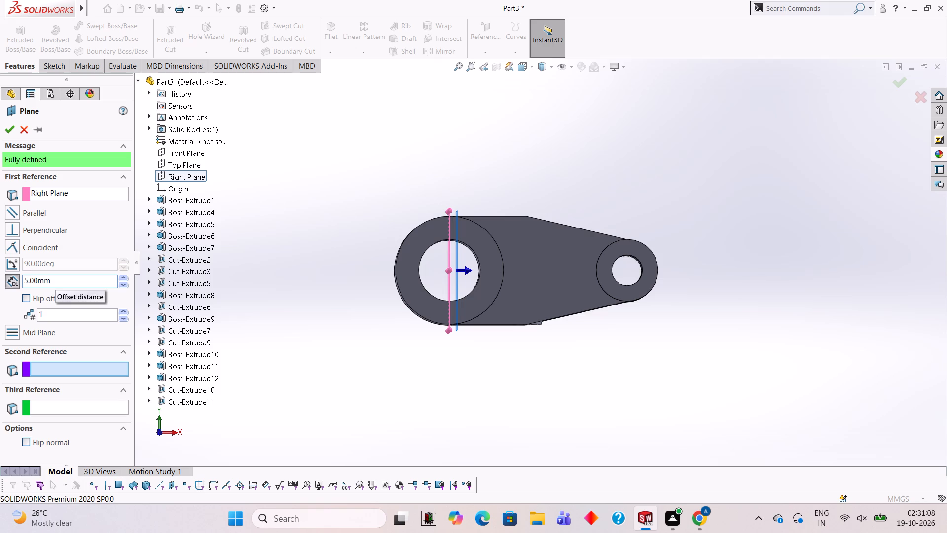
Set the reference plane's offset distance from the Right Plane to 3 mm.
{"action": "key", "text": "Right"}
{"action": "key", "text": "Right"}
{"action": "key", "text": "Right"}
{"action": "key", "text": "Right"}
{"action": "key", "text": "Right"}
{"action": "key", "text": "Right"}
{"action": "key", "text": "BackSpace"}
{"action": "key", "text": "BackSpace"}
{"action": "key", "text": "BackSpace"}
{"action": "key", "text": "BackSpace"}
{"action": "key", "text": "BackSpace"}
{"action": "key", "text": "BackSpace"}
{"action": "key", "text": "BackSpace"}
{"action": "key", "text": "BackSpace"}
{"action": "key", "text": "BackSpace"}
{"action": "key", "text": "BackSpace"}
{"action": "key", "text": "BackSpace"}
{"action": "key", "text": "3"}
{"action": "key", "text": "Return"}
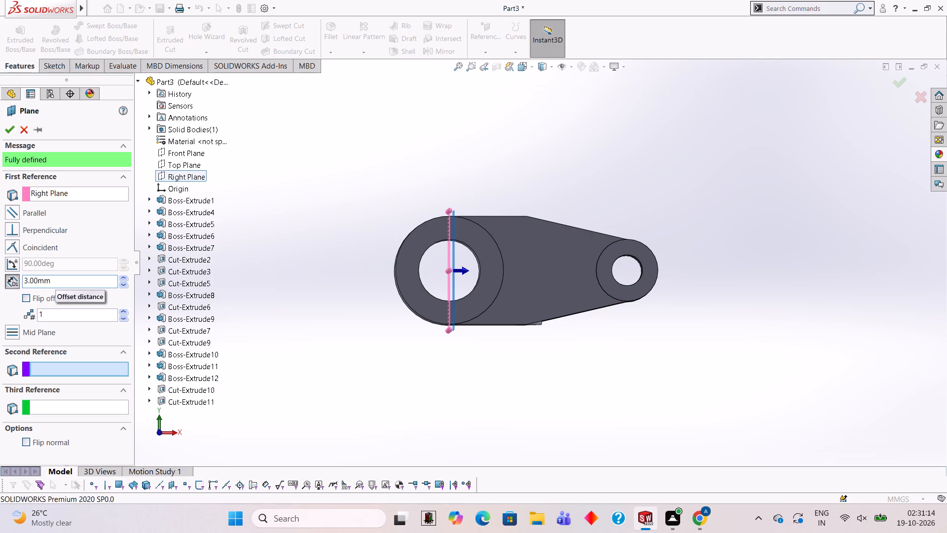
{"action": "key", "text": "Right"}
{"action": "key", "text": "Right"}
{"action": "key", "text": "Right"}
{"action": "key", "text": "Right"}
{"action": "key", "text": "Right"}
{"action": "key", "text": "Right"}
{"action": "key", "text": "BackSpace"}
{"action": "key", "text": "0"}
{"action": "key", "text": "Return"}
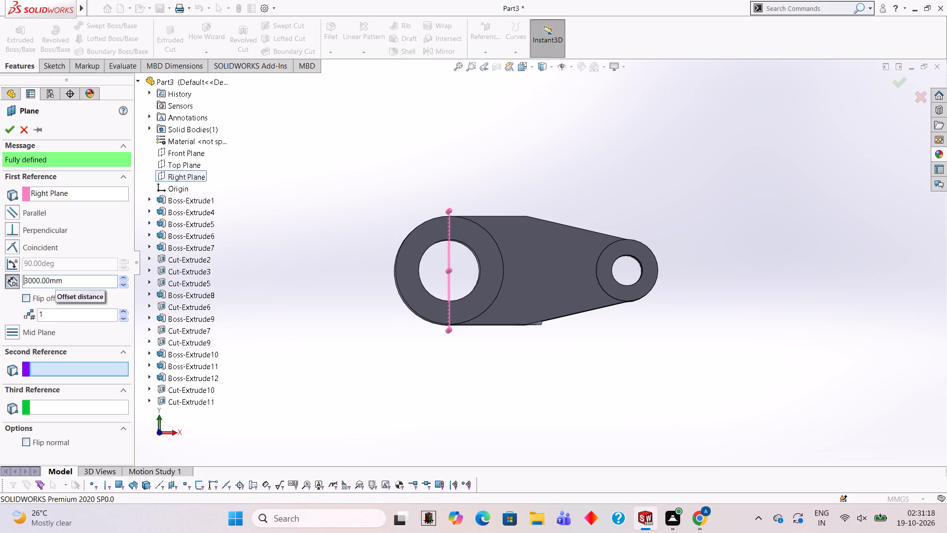
Set the reference plane's offset distance from the Right Plane to 1 mm.
{"action": "key", "text": "Right"}
{"action": "key", "text": "Right"}
{"action": "key", "text": "Right"}
{"action": "key", "text": "Right"}
{"action": "key", "text": "Right"}
{"action": "key", "text": "Right"}
{"action": "key", "text": "Right"}
{"action": "key", "text": "Right"}
{"action": "key", "text": "Right"}
{"action": "key", "text": "Right"}
{"action": "key", "text": "Right"}
{"action": "key", "text": "Right"}
{"action": "key", "text": "Right"}
{"action": "key", "text": "Right"}
{"action": "key", "text": "Right"}
{"action": "key", "text": "BackSpace"}
{"action": "key", "text": "BackSpace"}
{"action": "key", "text": "BackSpace"}
{"action": "key", "text": "BackSpace"}
{"action": "key", "text": "BackSpace"}
{"action": "key", "text": "BackSpace"}
{"action": "key", "text": "BackSpace"}
{"action": "key", "text": "BackSpace"}
{"action": "key", "text": "BackSpace"}
{"action": "key", "text": "BackSpace"}
{"action": "key", "text": "BackSpace"}
{"action": "key", "text": "BackSpace"}
{"action": "key", "text": "BackSpace"}
{"action": "key", "text": "1"}
{"action": "key", "text": "Return"}
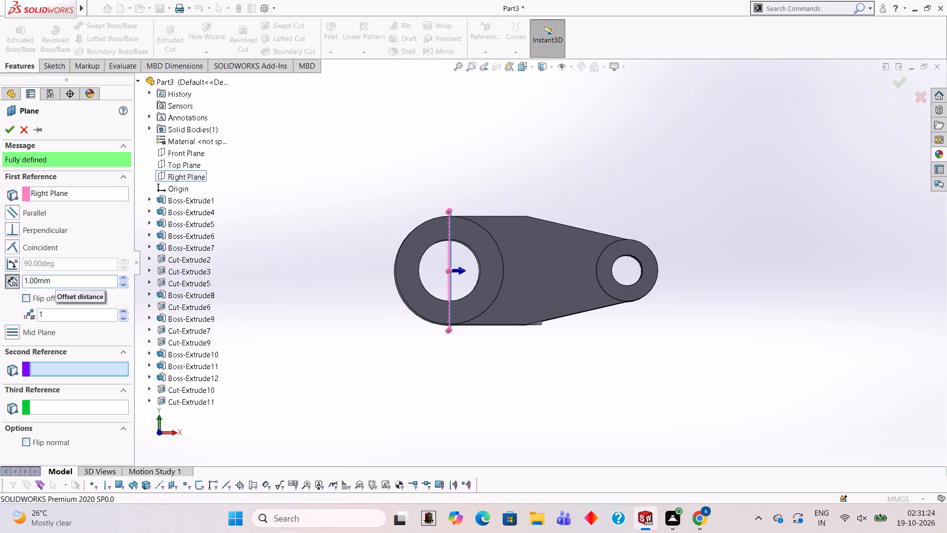
Set the reference plane's offset distance from the Right Plane to 0 mm and create the plane.
{"action": "key", "text": "Right"}
{"action": "key", "text": "Right"}
{"action": "key", "text": "Right"}
{"action": "key", "text": "Right"}
{"action": "key", "text": "Right"}
{"action": "key", "text": "Right"}
{"action": "key", "text": "BackSpace"}
{"action": "key", "text": "BackSpace"}
{"action": "key", "text": "BackSpace"}
{"action": "key", "text": "BackSpace"}
{"action": "key", "text": "BackSpace"}
{"action": "key", "text": "BackSpace"}
{"action": "key", "text": "0"}
{"action": "key", "text": "Return"}
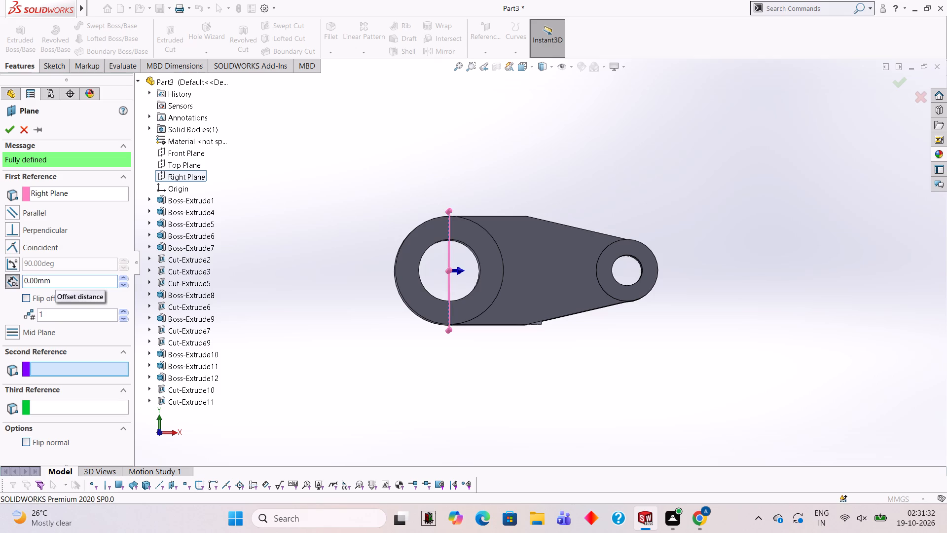
{"action": "left_click", "coordinate": [9, 133]}
{"action": "left_click", "coordinate": [270, 192]}
Start a sketch on the new reference plane through the large boss axis, viewed square-on from the boss's outer side.
{"action": "middle_click_drag", "start_coordinate": [320, 209], "coordinate": [364, 316]}
{"action": "scroll", "coordinate": [329, 259], "scroll_direction": "down", "scroll_amount": 1}
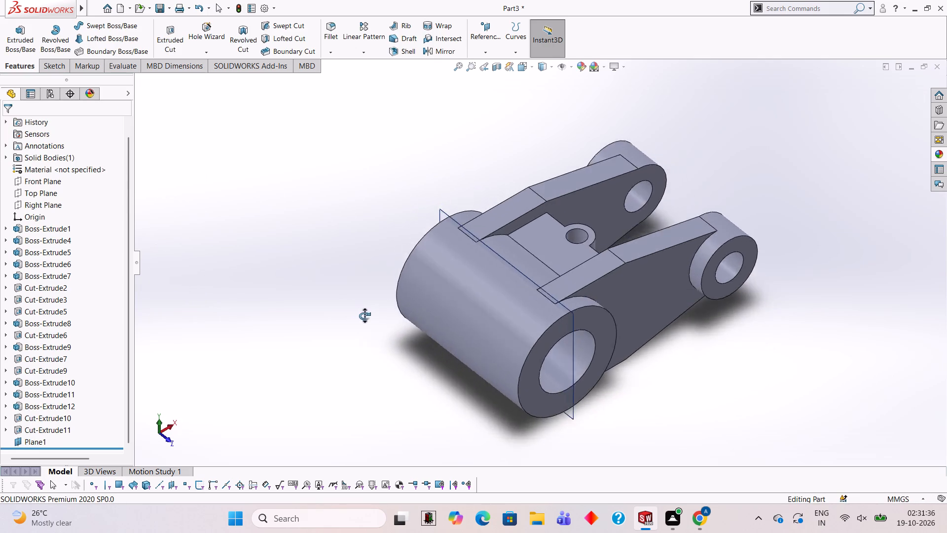
{"action": "middle_click_drag", "start_coordinate": [364, 316], "coordinate": [317, 212]}
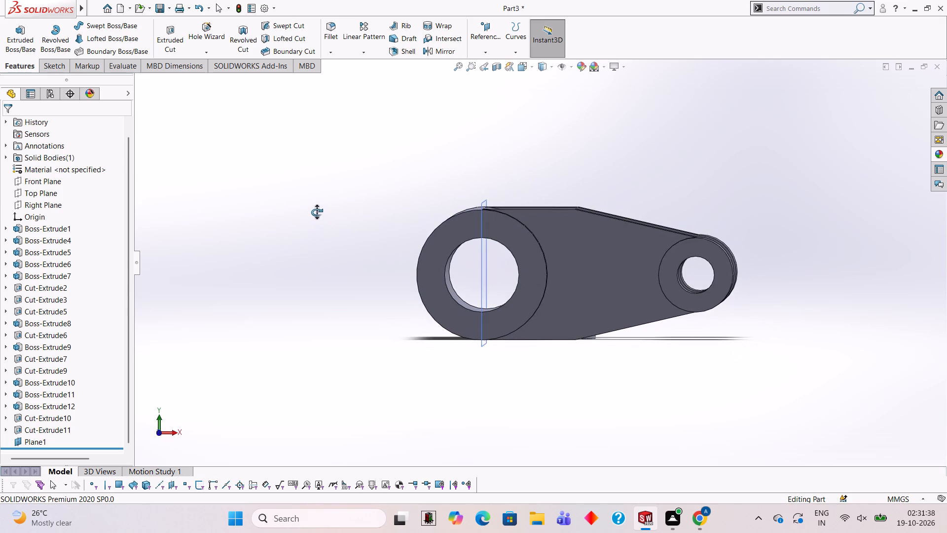
{"action": "middle_click_drag", "start_coordinate": [317, 212], "coordinate": [319, 249]}
{"action": "middle_click_drag", "start_coordinate": [344, 246], "coordinate": [369, 262]}
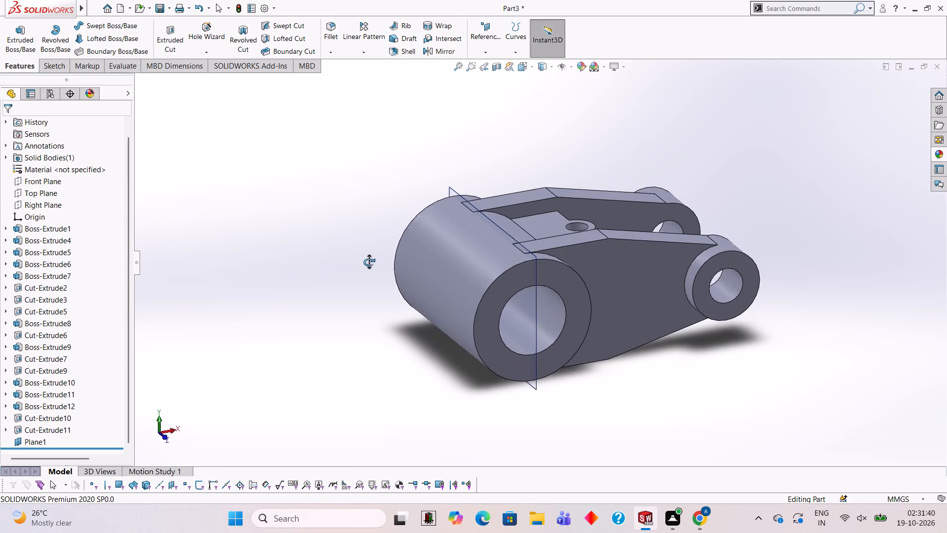
{"action": "middle_click_drag", "start_coordinate": [369, 262], "coordinate": [368, 262]}
{"action": "middle_click_drag", "start_coordinate": [361, 177], "coordinate": [375, 185]}
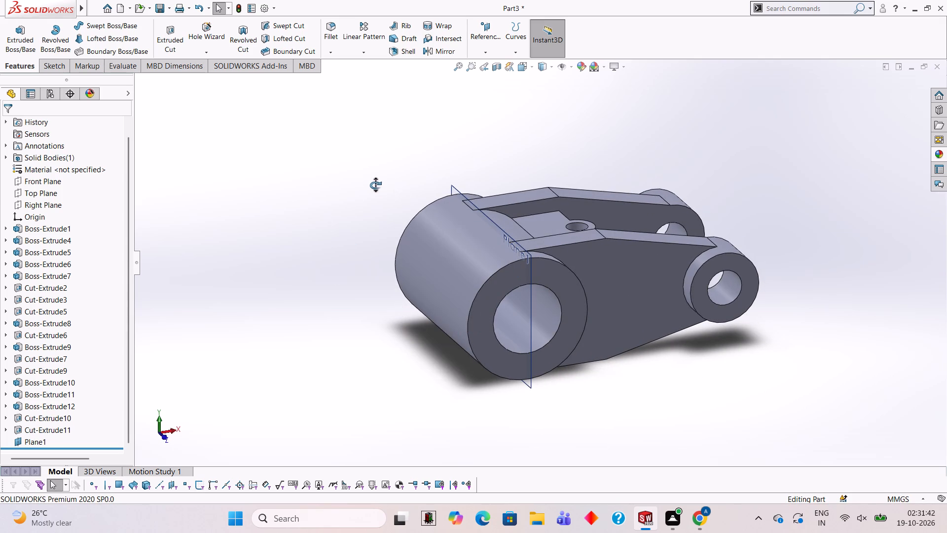
{"action": "middle_click_drag", "start_coordinate": [375, 185], "coordinate": [406, 181]}
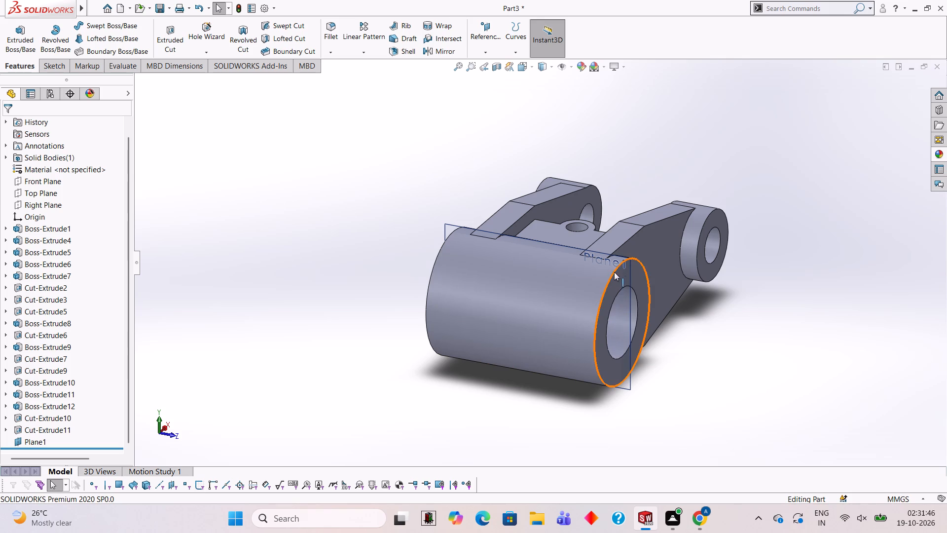
{"action": "left_click", "coordinate": [599, 255]}
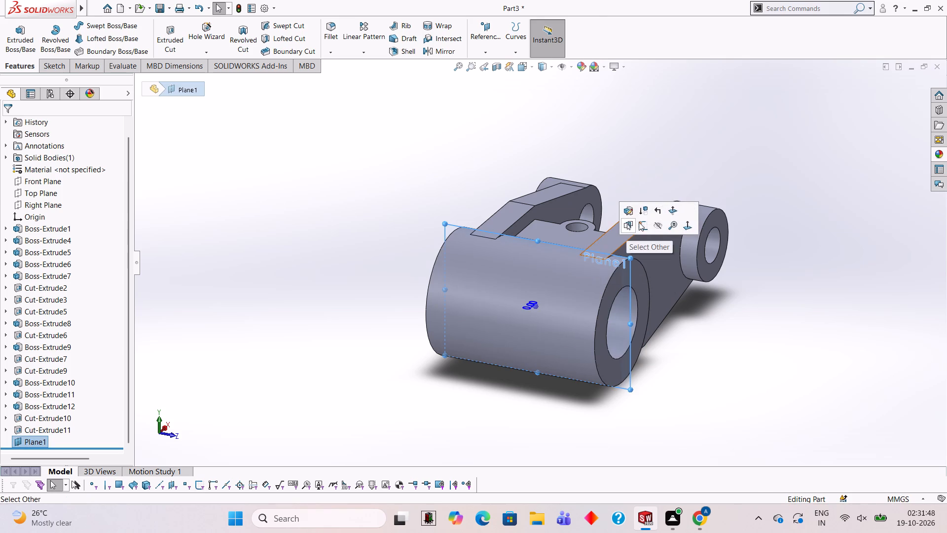
{"action": "left_click", "coordinate": [640, 222]}
{"action": "key", "text": "ctrl+8"}
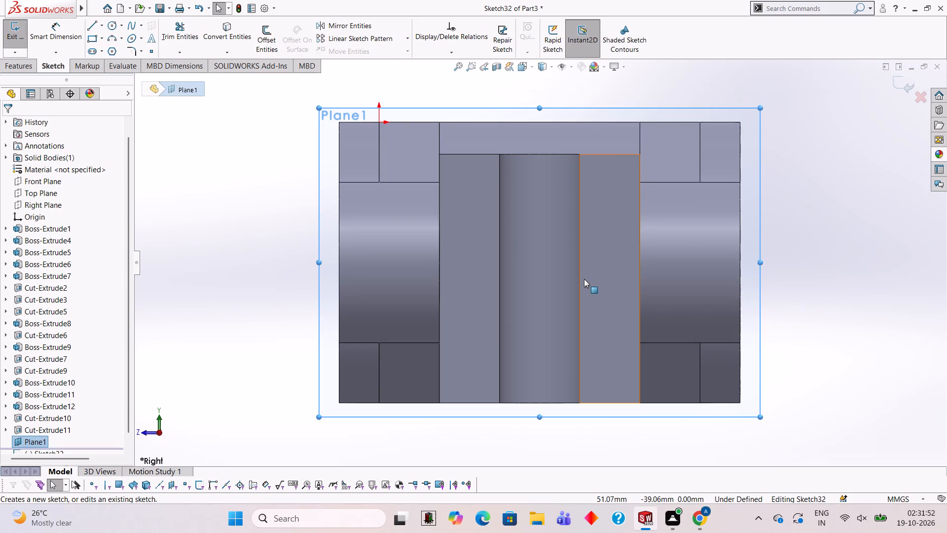
{"action": "key", "text": "ctrl+8"}
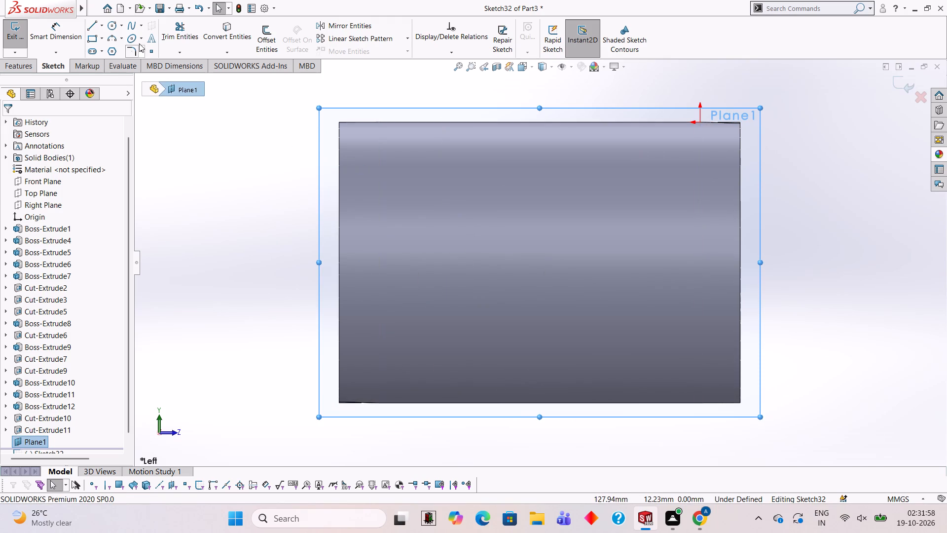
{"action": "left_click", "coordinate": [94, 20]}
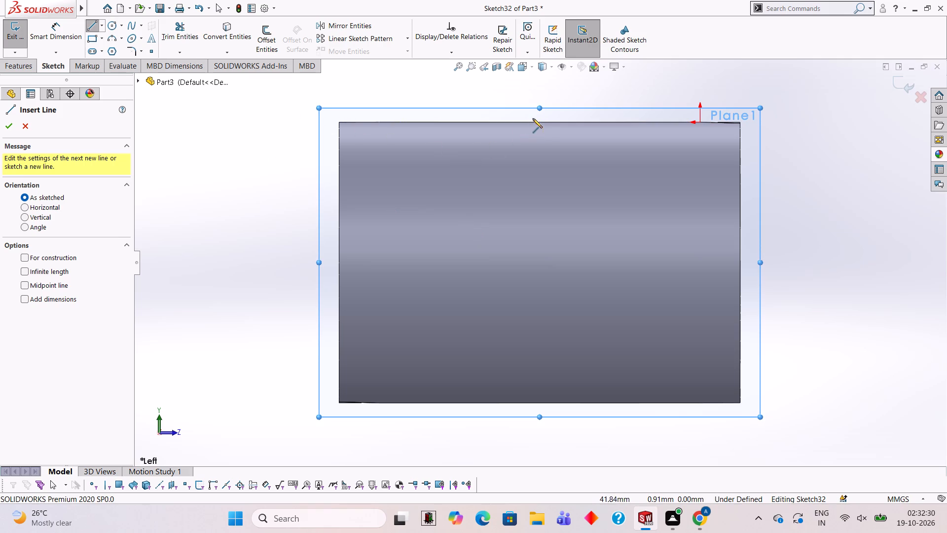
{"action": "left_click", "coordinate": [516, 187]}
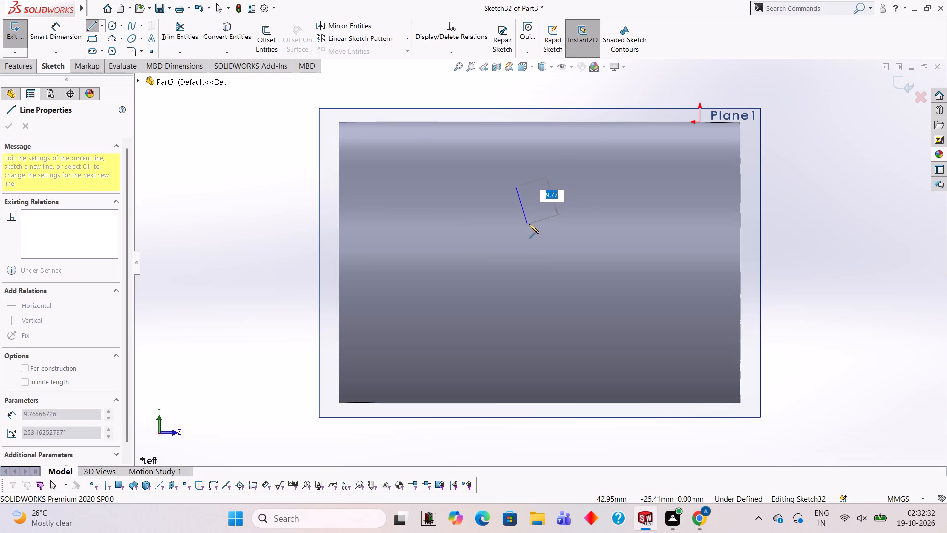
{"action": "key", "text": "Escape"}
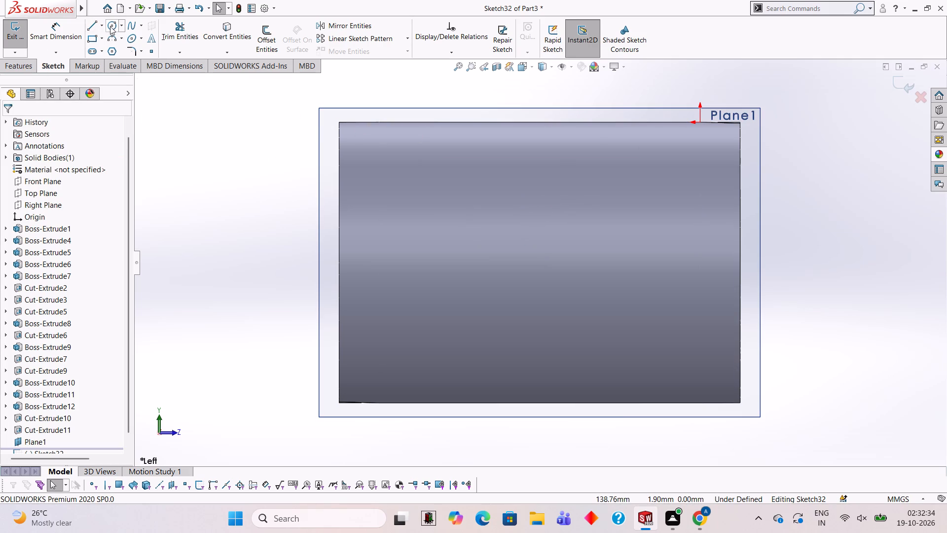
Sketch connected lines from the boss's top-edge midpoint: 25 mm sideways, 70 mm down, 50 mm across the bottom, and 70 mm back up.
{"action": "left_click", "coordinate": [93, 21]}
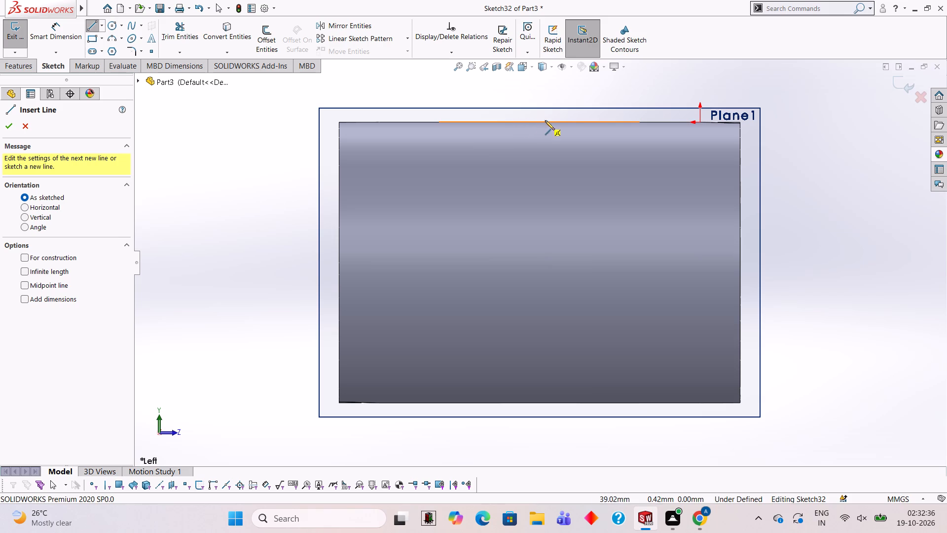
{"action": "left_click", "coordinate": [539, 122]}
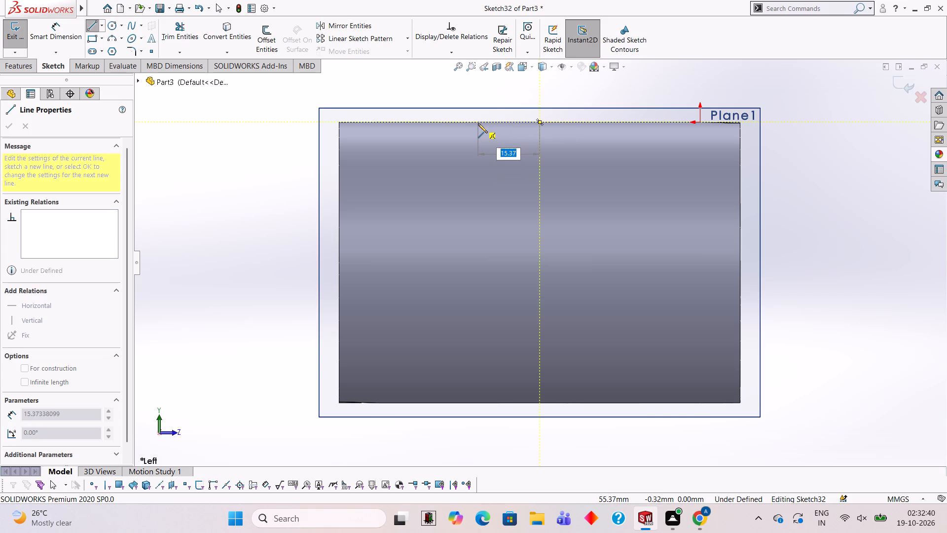
{"action": "type", "text": "25"}
{"action": "key", "text": "Return"}
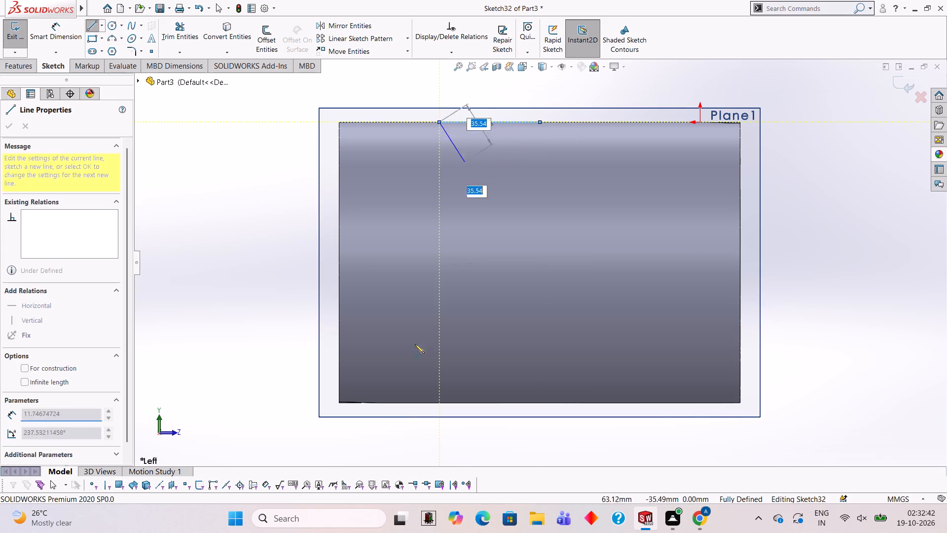
{"action": "left_click", "coordinate": [439, 403]}
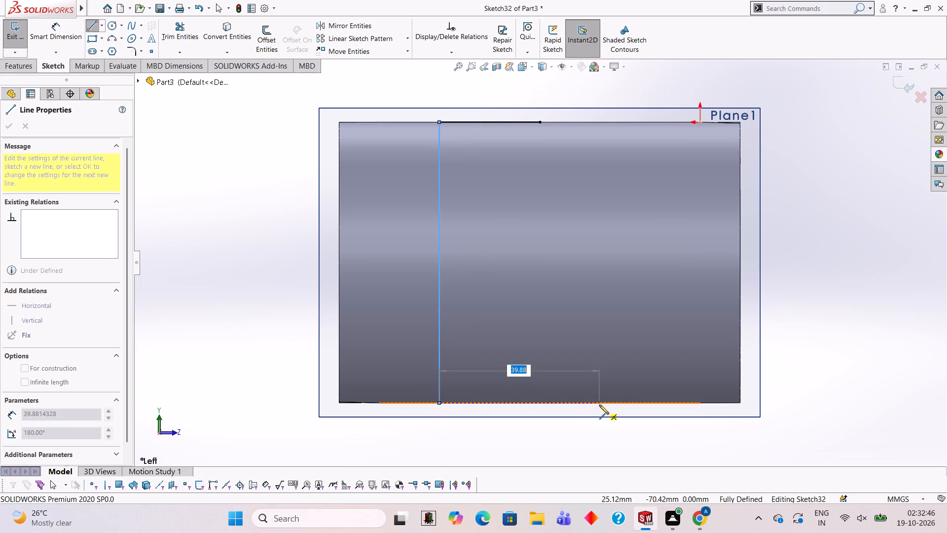
{"action": "type", "text": "50"}
{"action": "key", "text": "Return"}
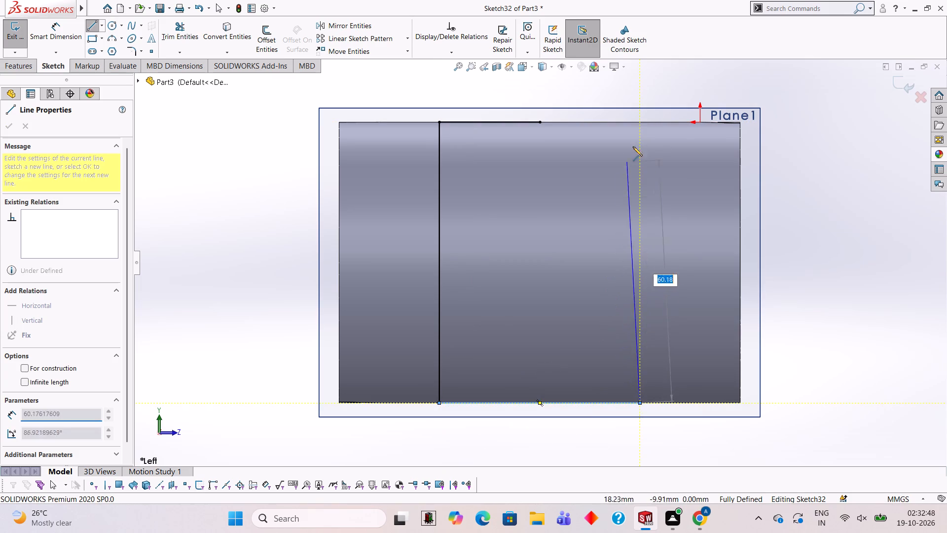
{"action": "left_click", "coordinate": [640, 123]}
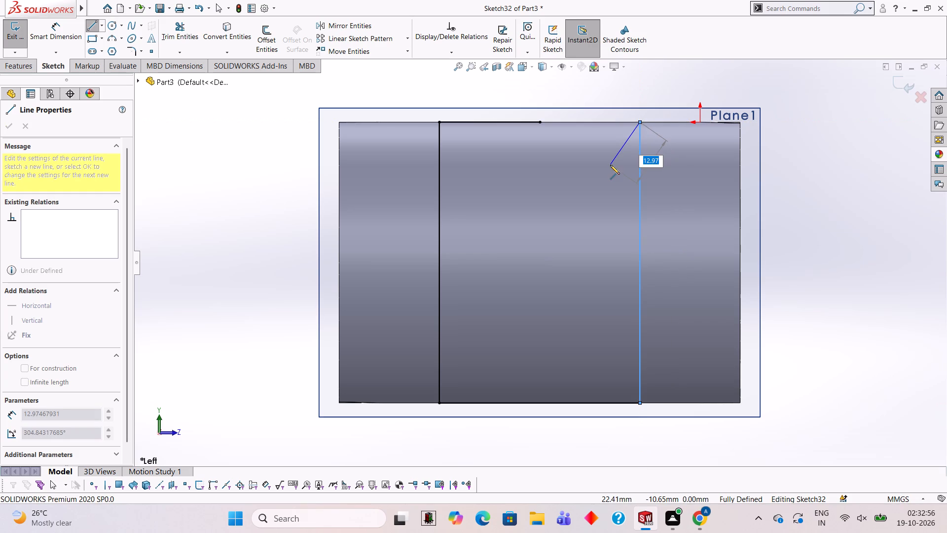
{"action": "key", "text": "Escape"}
Trim away the 25 mm top line and close the rectangle with a single 50 mm line between the upper corners.
{"action": "left_click", "coordinate": [189, 29]}
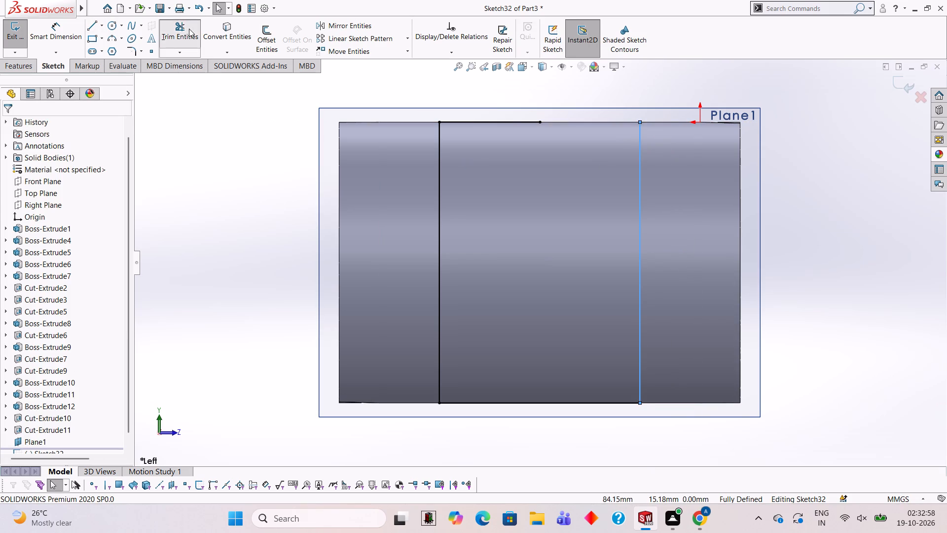
{"action": "left_click", "coordinate": [513, 122]}
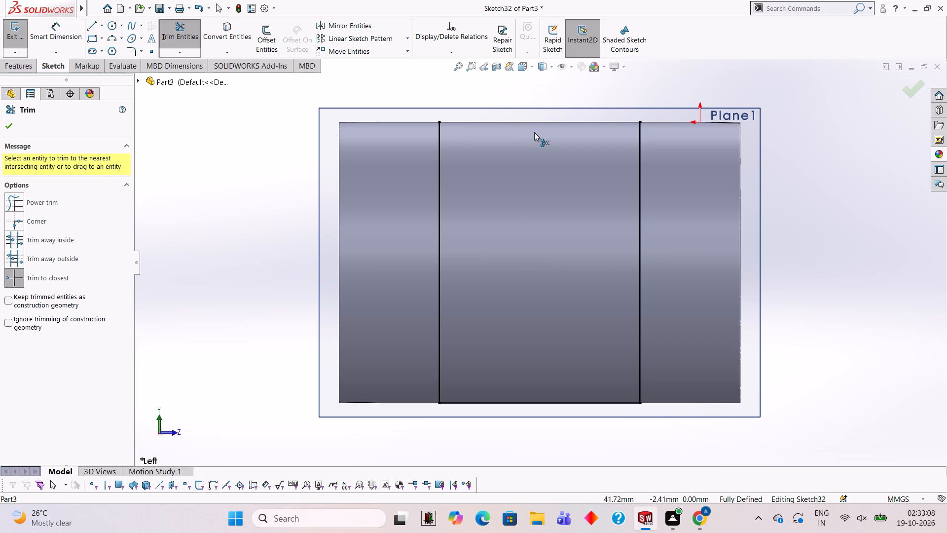
{"action": "left_click", "coordinate": [91, 32]}
{"action": "left_click", "coordinate": [91, 25]}
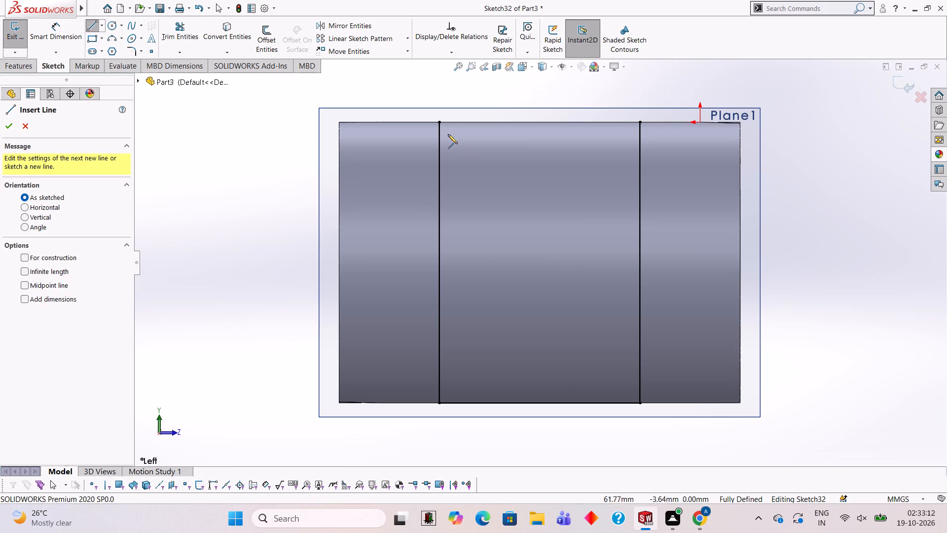
{"action": "left_click", "coordinate": [439, 119]}
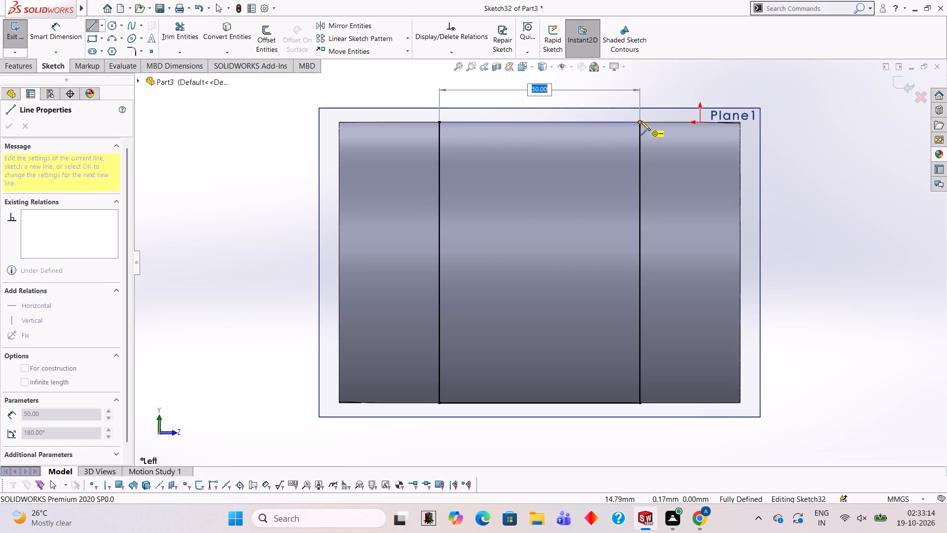
{"action": "left_click", "coordinate": [640, 120]}
{"action": "key", "text": "Escape"}
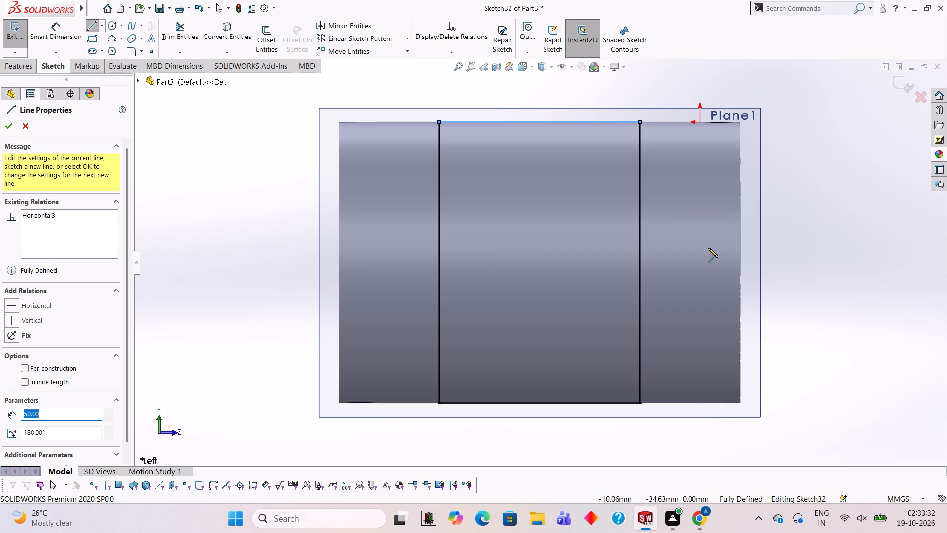
Cut-extrude the 50 x 70 mm rectangle 100 mm blind through the outer half of the large boss.
{"action": "middle_click_drag", "start_coordinate": [808, 225], "coordinate": [717, 229]}
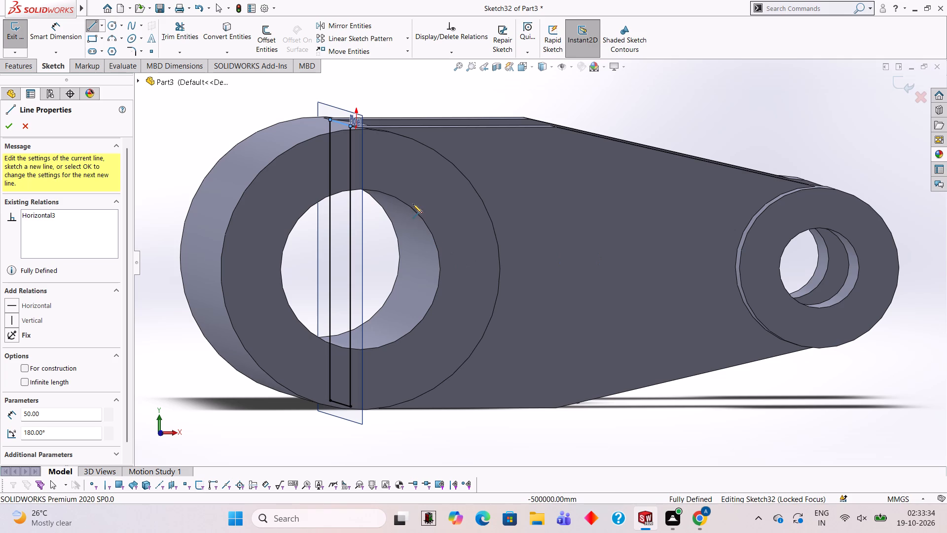
{"action": "middle_click_drag", "start_coordinate": [328, 205], "coordinate": [323, 198]}
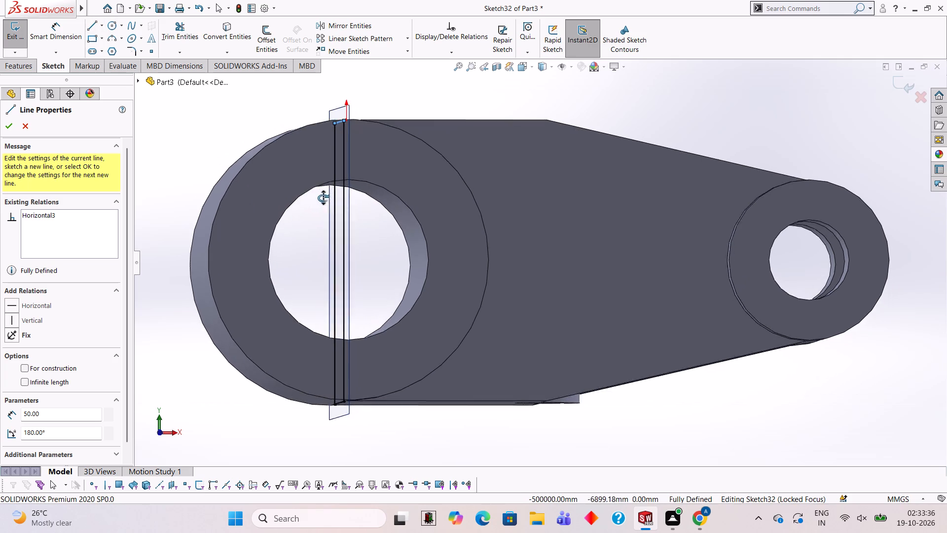
{"action": "middle_click_drag", "start_coordinate": [323, 198], "coordinate": [321, 199]}
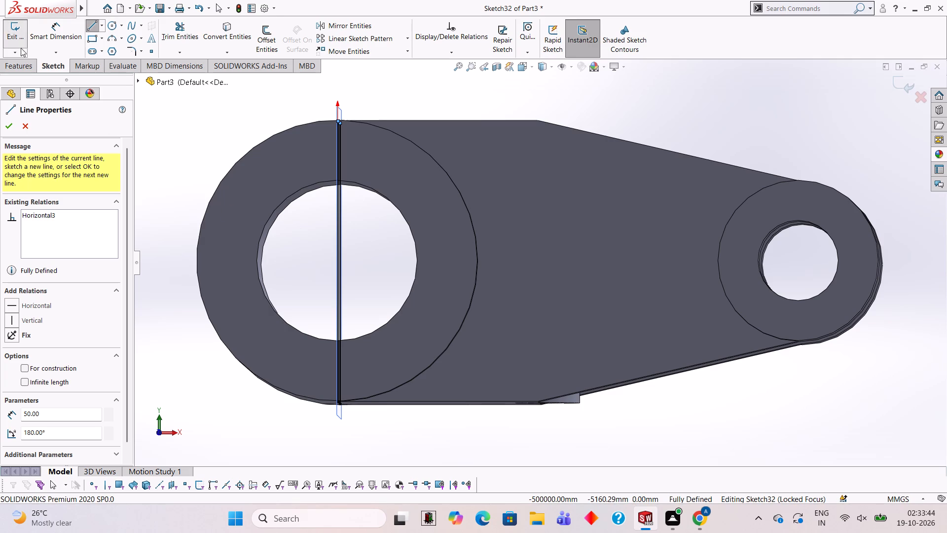
{"action": "left_click", "coordinate": [20, 63]}
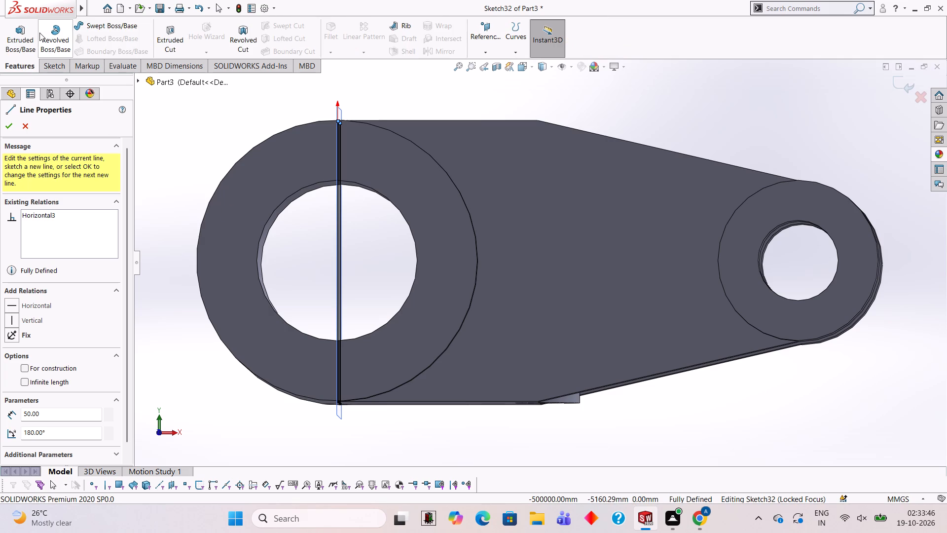
{"action": "left_click", "coordinate": [161, 41]}
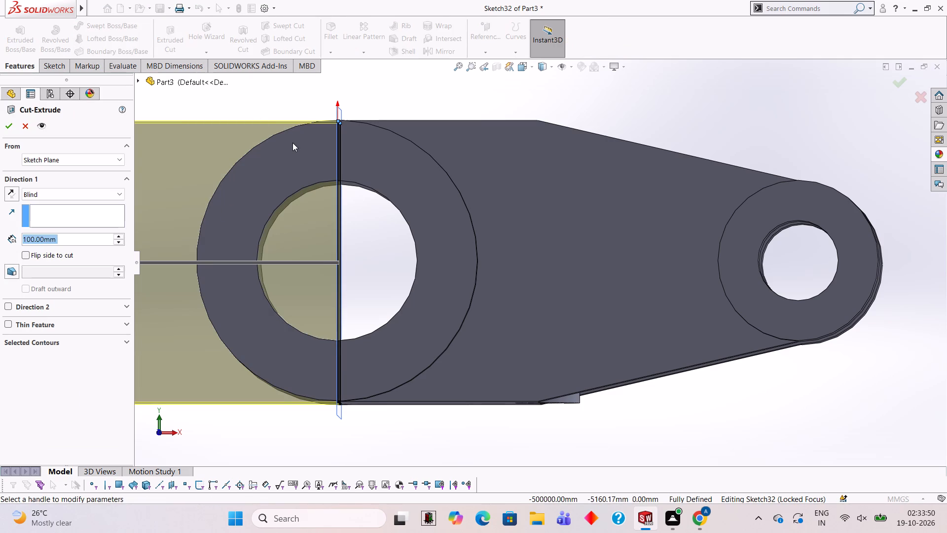
{"action": "left_click", "coordinate": [4, 128]}
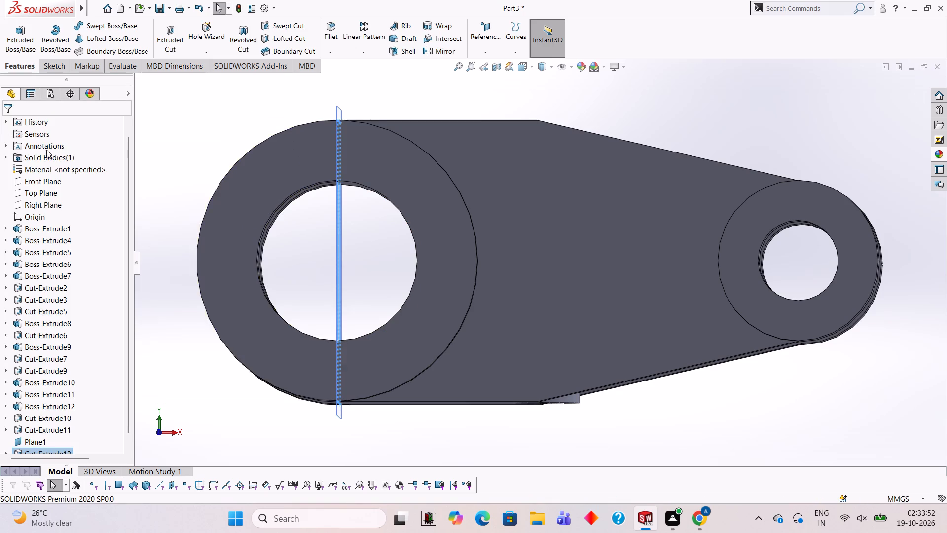
{"action": "middle_click_drag", "start_coordinate": [247, 122], "coordinate": [281, 153]}
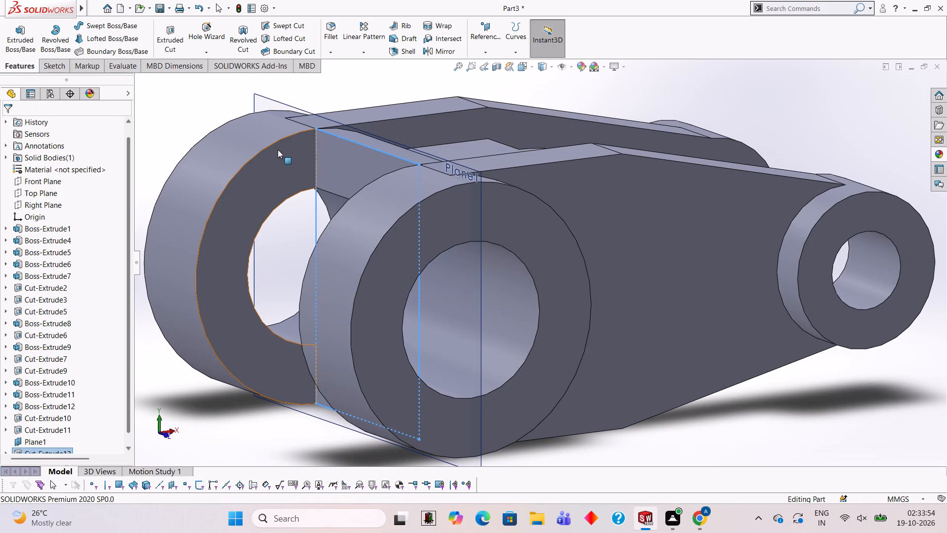
{"action": "key", "text": "Escape"}
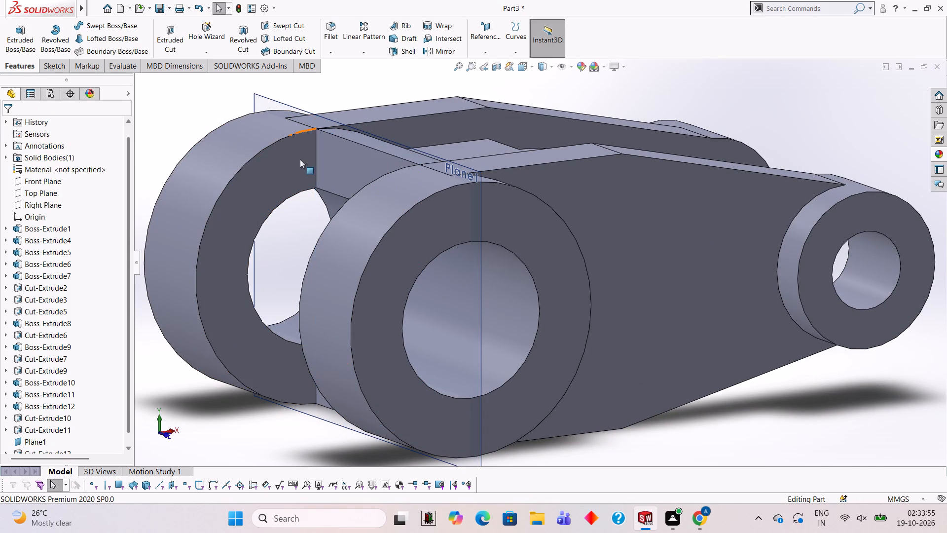
{"action": "middle_click_drag", "start_coordinate": [335, 183], "coordinate": [385, 179]}
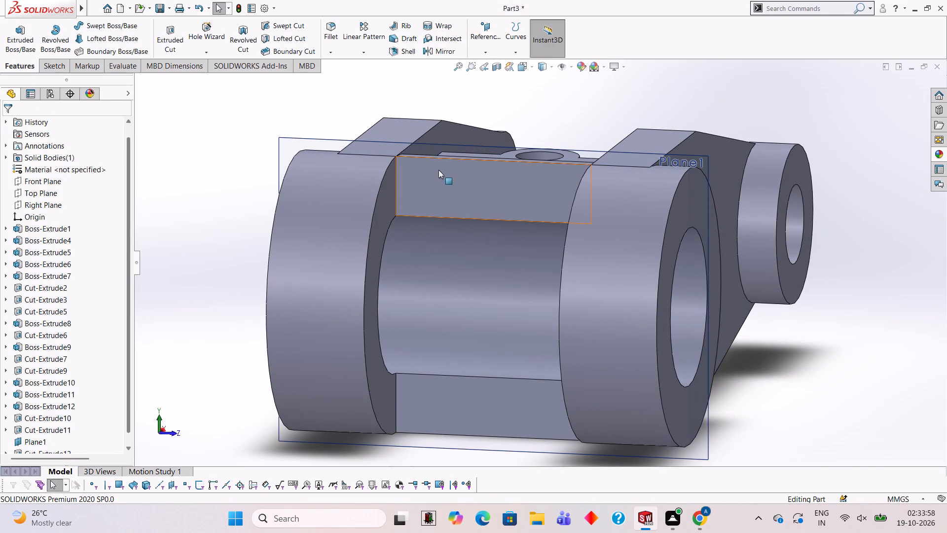
Sketch a closed 50 x 15 mm line rectangle on the flat gap face above the large bore, tracing the face's edges.
{"action": "left_click", "coordinate": [448, 182]}
{"action": "left_click", "coordinate": [494, 155]}
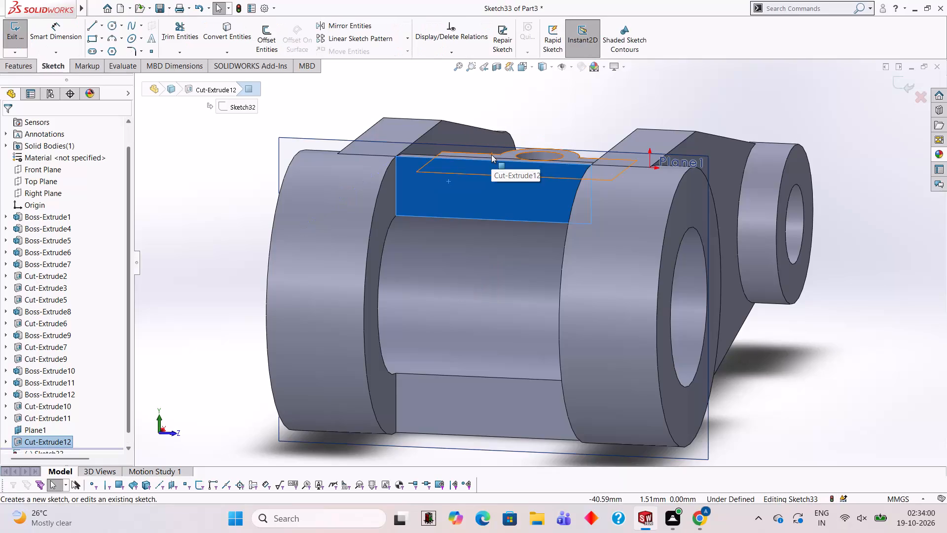
{"action": "key", "text": "ctrl+8"}
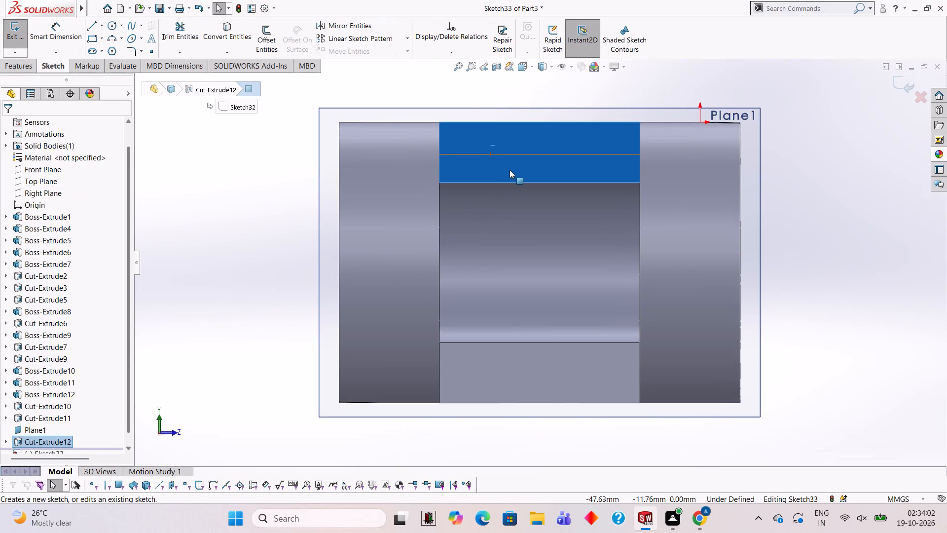
{"action": "left_click", "coordinate": [93, 21]}
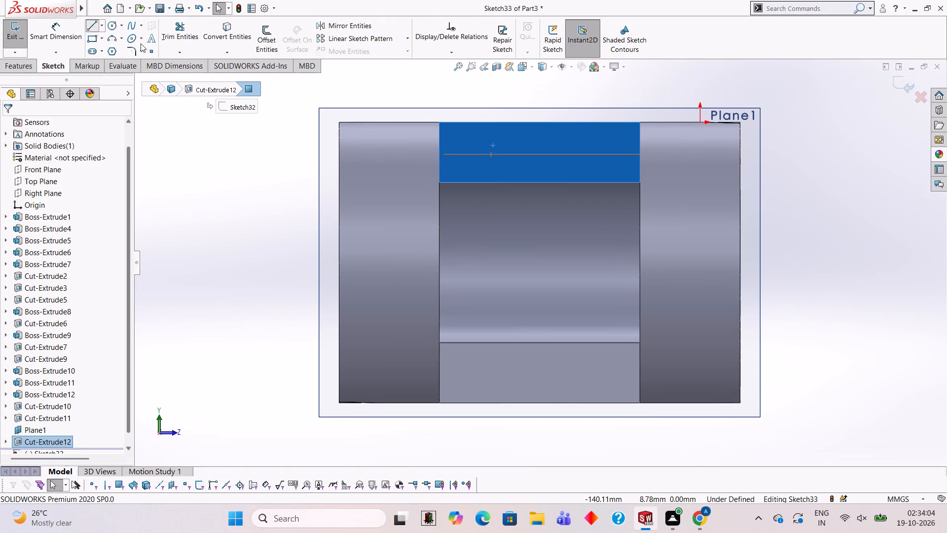
{"action": "left_click", "coordinate": [440, 122]}
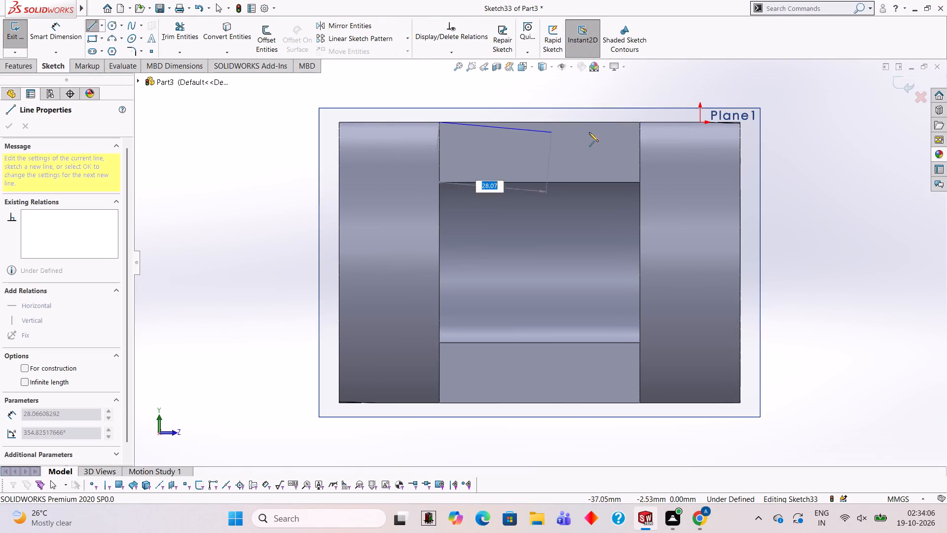
{"action": "left_click", "coordinate": [639, 120]}
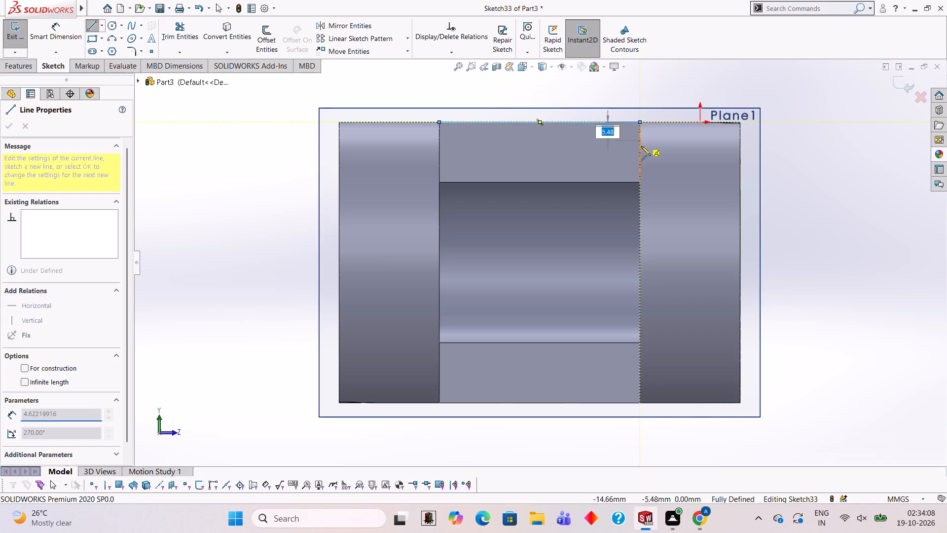
{"action": "left_click", "coordinate": [640, 182]}
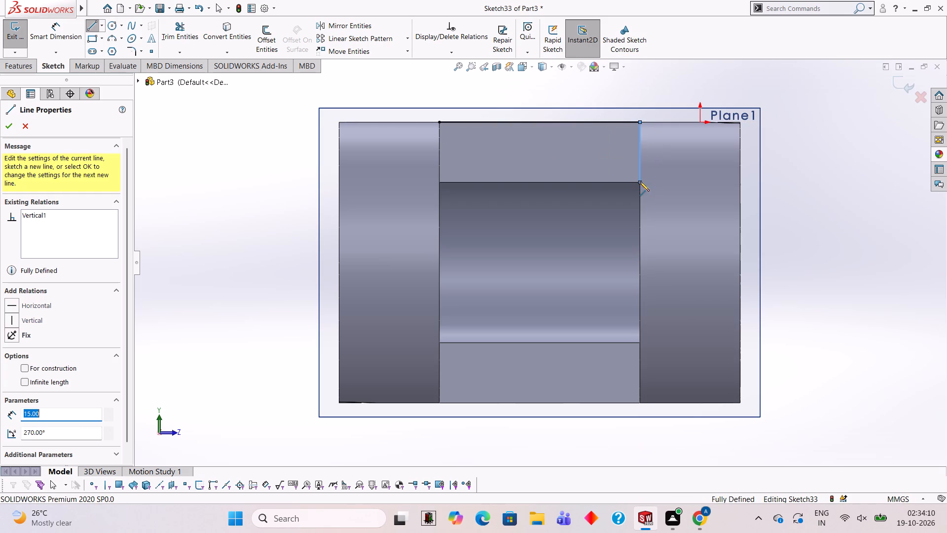
{"action": "left_click", "coordinate": [439, 182]}
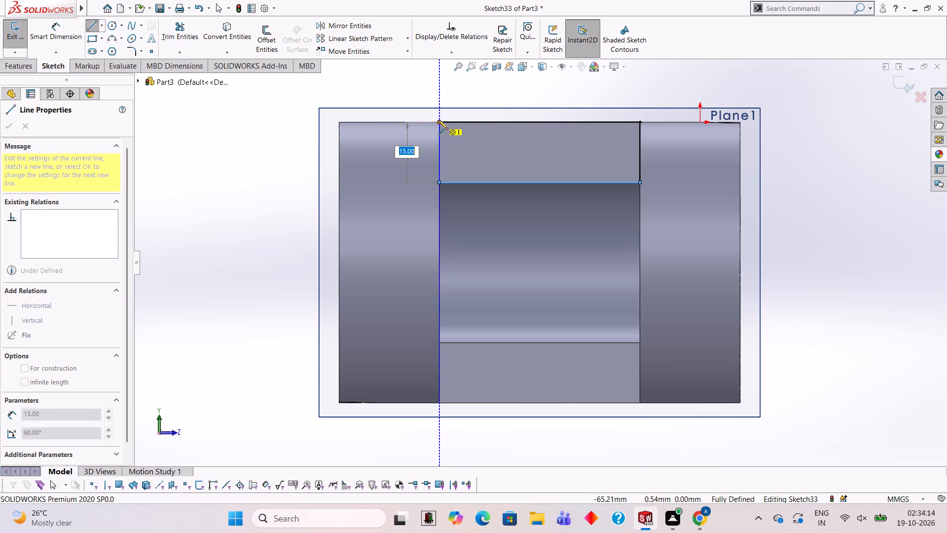
{"action": "left_click", "coordinate": [438, 120]}
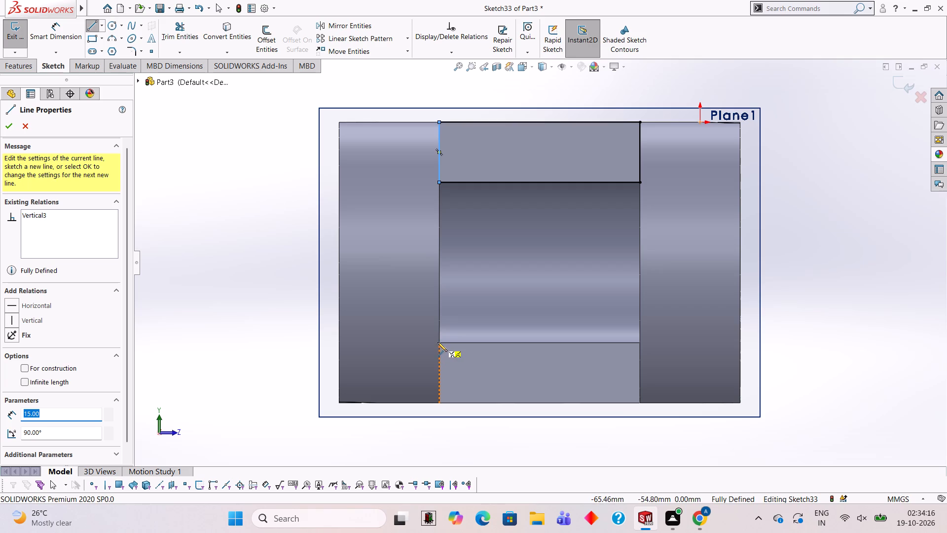
Sketch a second closed 50 x 15 mm line rectangle around the flat gap face below the large bore.
{"action": "left_click", "coordinate": [439, 343]}
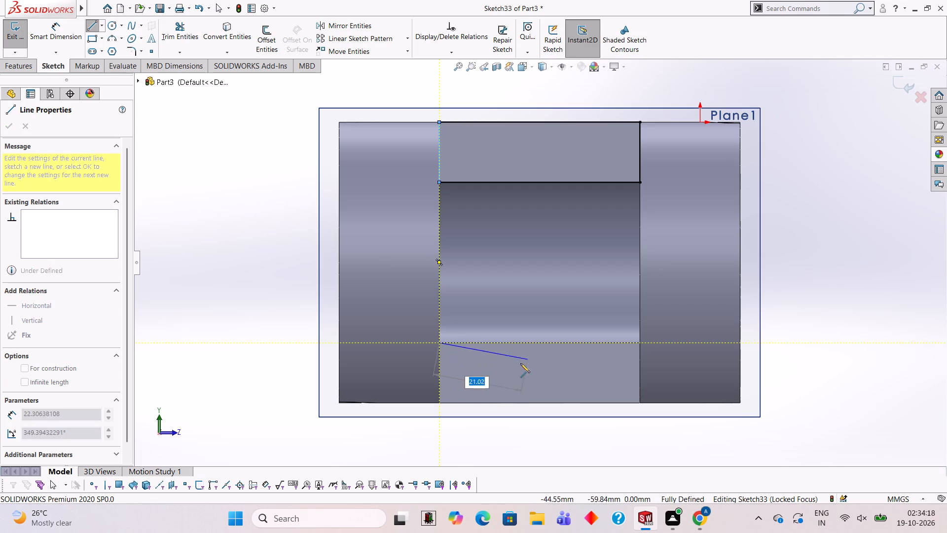
{"action": "left_click", "coordinate": [639, 342]}
{"action": "left_click", "coordinate": [640, 403]}
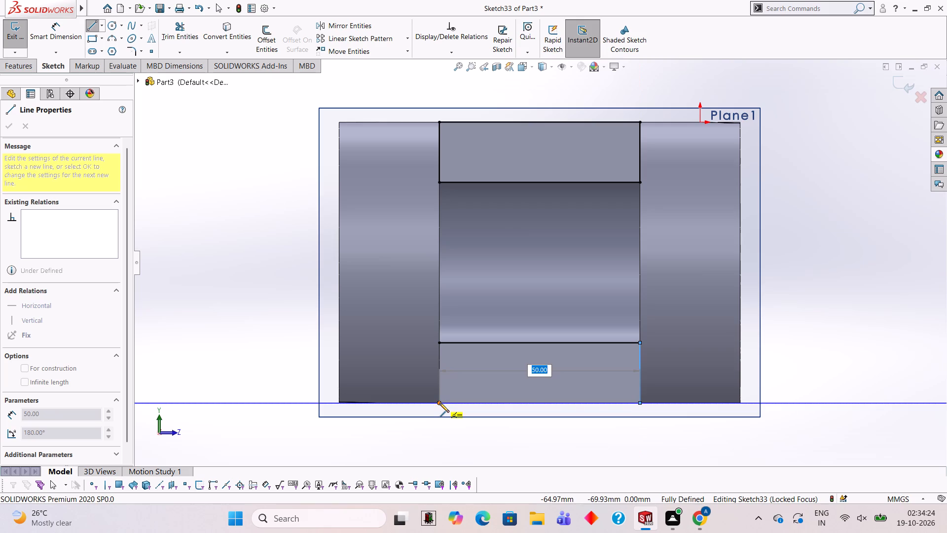
{"action": "left_click", "coordinate": [439, 403]}
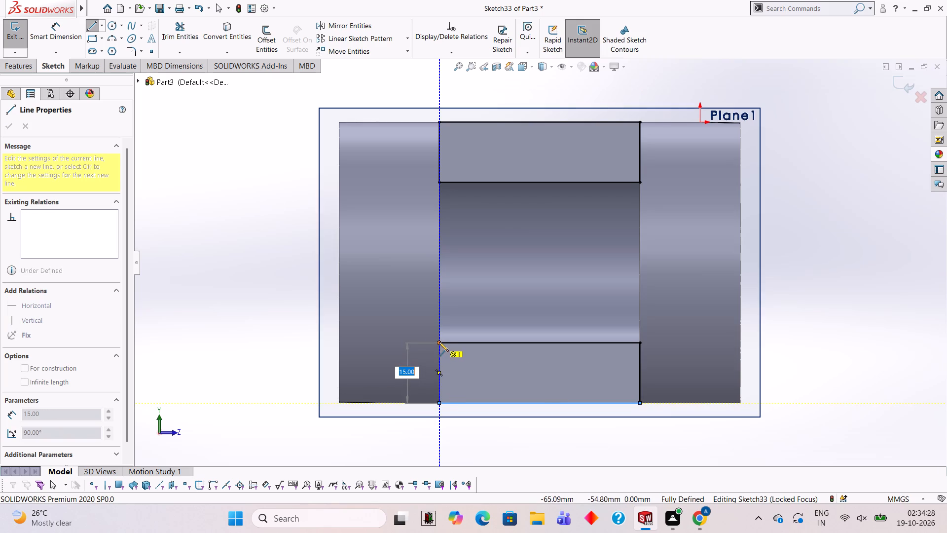
{"action": "left_click", "coordinate": [439, 342]}
Boss-extrude both 50 x 15 mm rectangles 12 mm blind outward into the gap, merged with the body.
{"action": "scroll", "coordinate": [730, 297], "scroll_direction": "up", "scroll_amount": 2}
{"action": "middle_click_drag", "start_coordinate": [735, 292], "coordinate": [684, 315]}
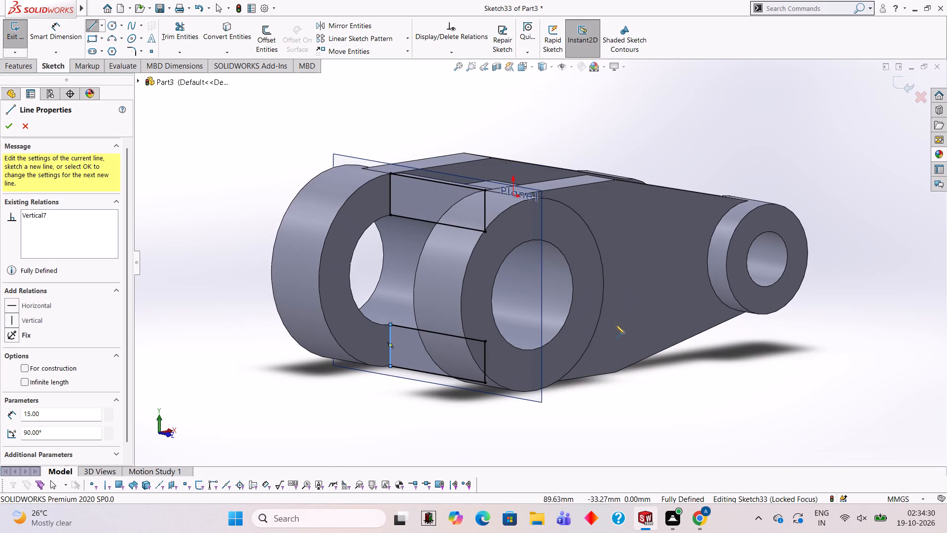
{"action": "left_click", "coordinate": [25, 67]}
{"action": "left_click", "coordinate": [31, 43]}
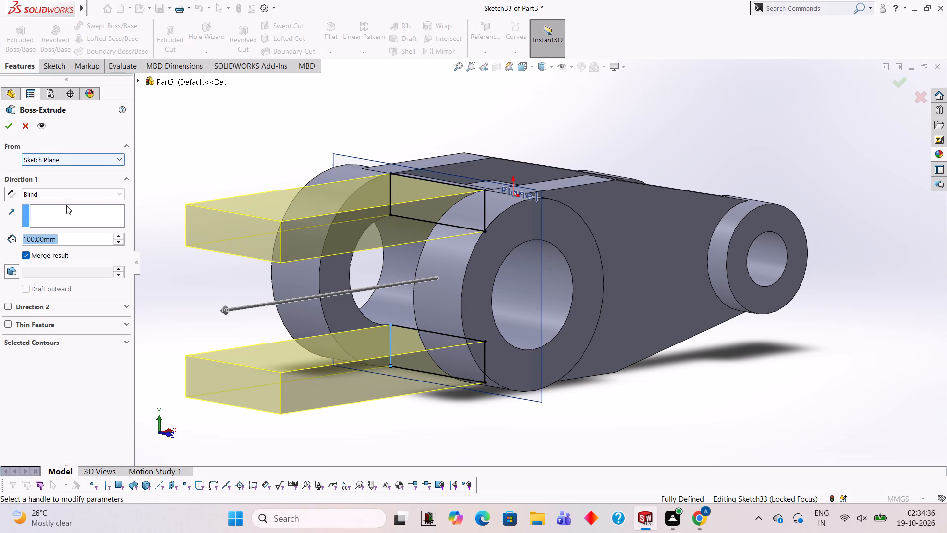
{"action": "type", "text": "12"}
{"action": "key", "text": "Return"}
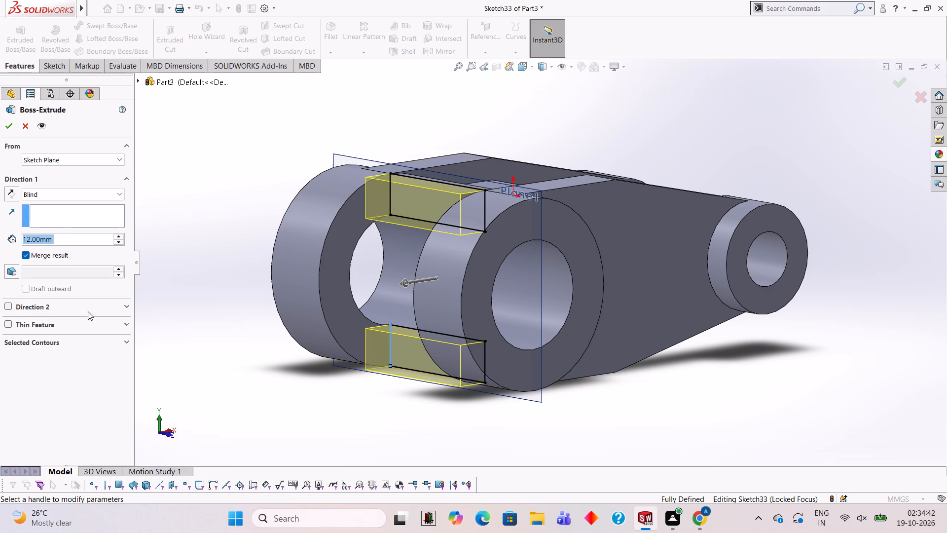
{"action": "left_click", "coordinate": [5, 125]}
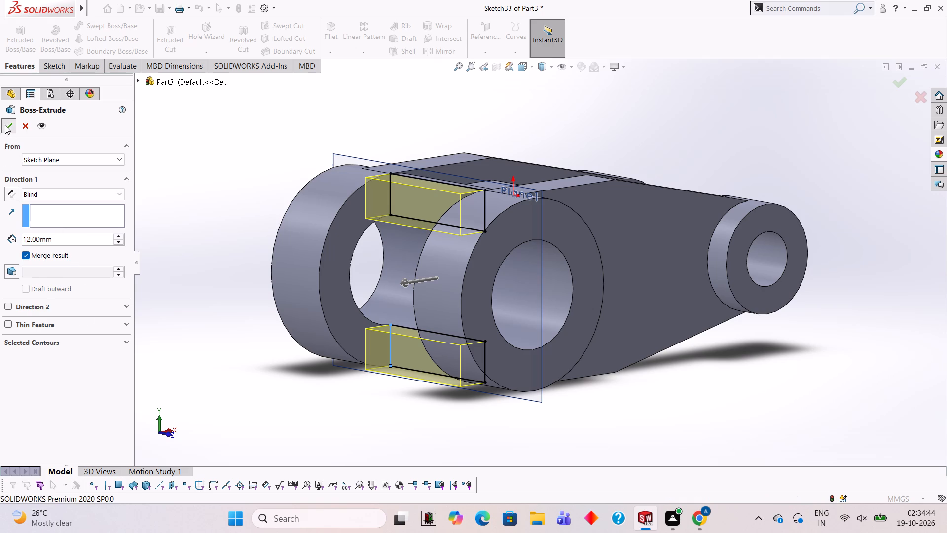
{"action": "left_click", "coordinate": [246, 154]}
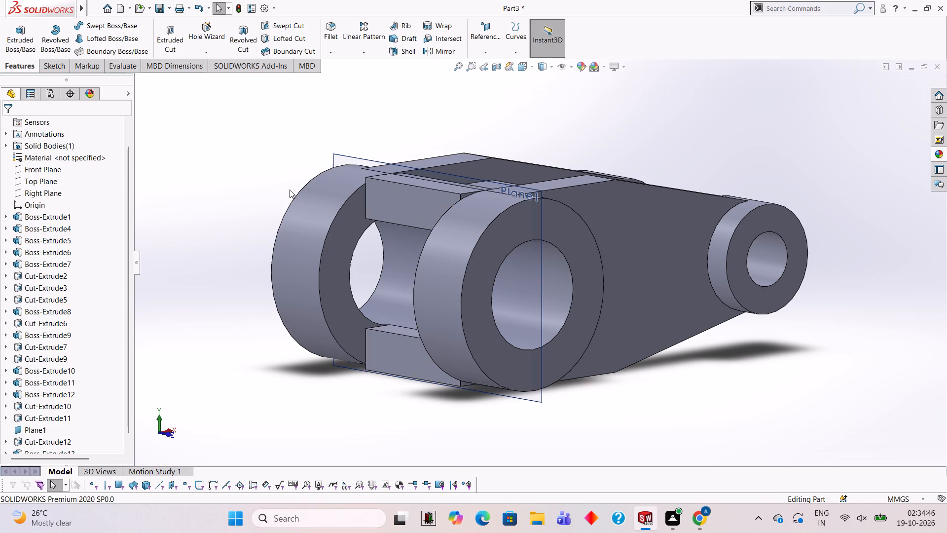
Examine how the extruded gap blocks meet the round rims of the large boss.
{"action": "scroll", "coordinate": [416, 238], "scroll_direction": "up", "scroll_amount": 3}
{"action": "middle_click_drag", "start_coordinate": [413, 222], "coordinate": [375, 308]}
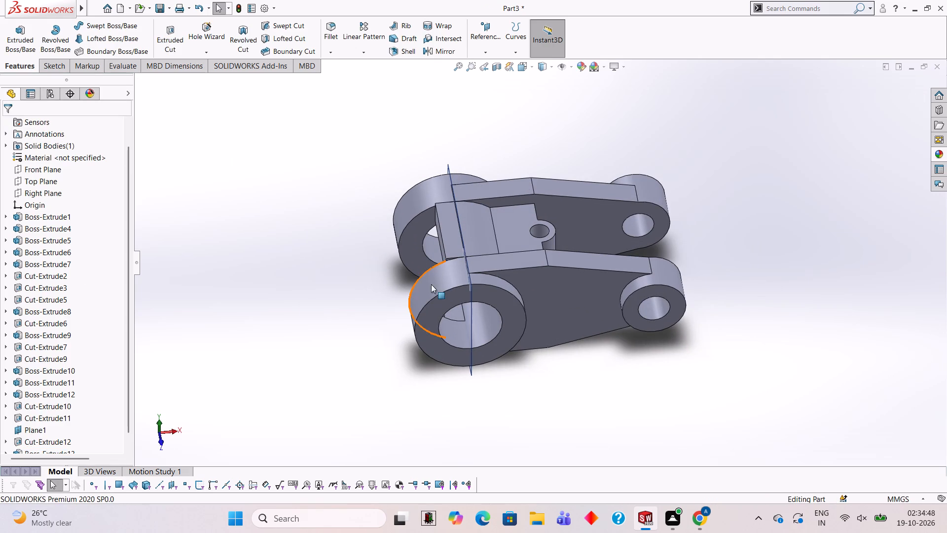
{"action": "scroll", "coordinate": [425, 272], "scroll_direction": "down", "scroll_amount": 3}
{"action": "scroll", "coordinate": [496, 298], "scroll_direction": "down", "scroll_amount": 3}
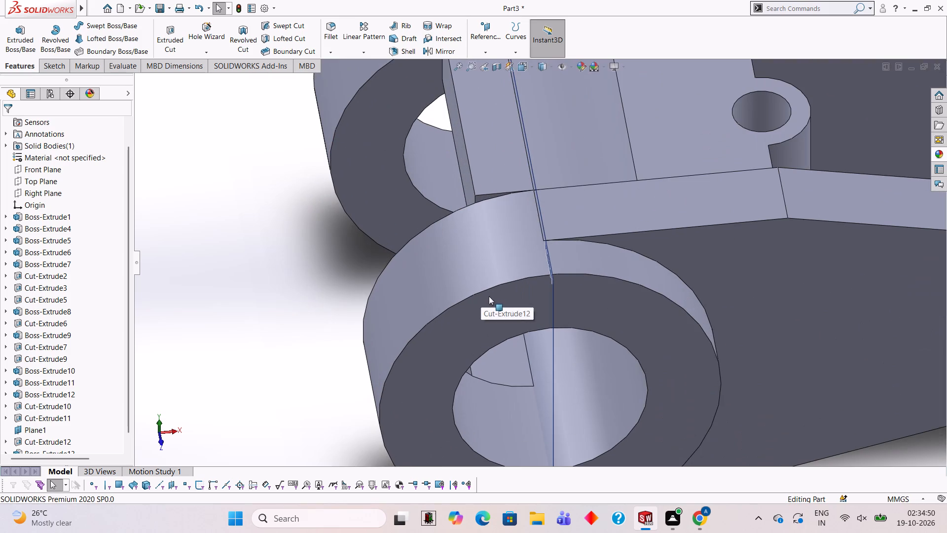
{"action": "scroll", "coordinate": [510, 316], "scroll_direction": "up", "scroll_amount": 3}
{"action": "scroll", "coordinate": [540, 347], "scroll_direction": "up", "scroll_amount": 3}
{"action": "left_click", "coordinate": [333, 148]}
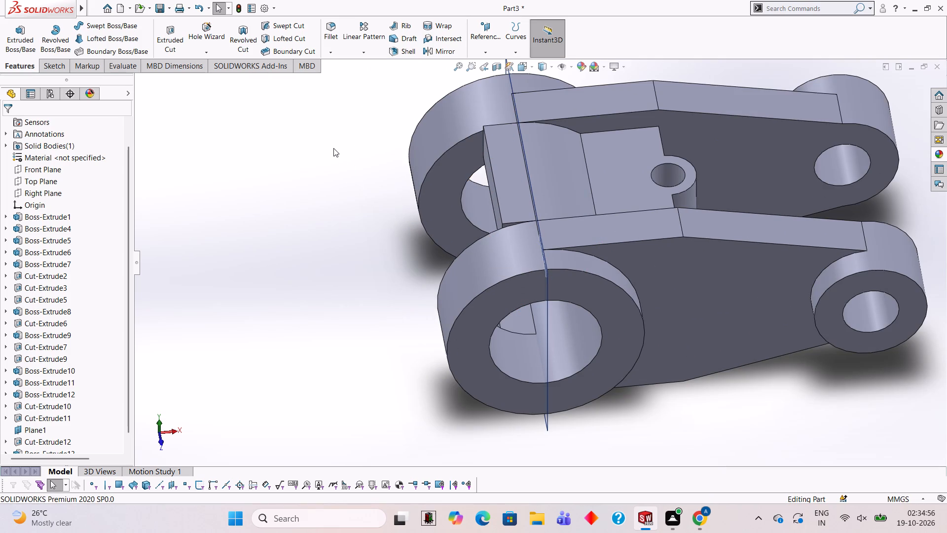
{"action": "key", "text": "Escape"}
Hide the reference plane that runs through the large boss axis.
{"action": "middle_click_drag", "start_coordinate": [272, 179], "coordinate": [324, 180]}
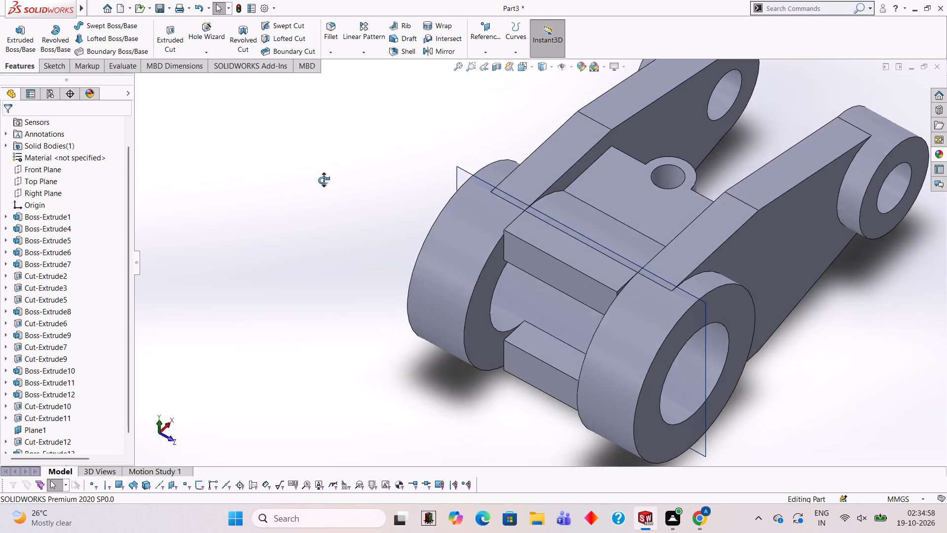
{"action": "middle_click_drag", "start_coordinate": [324, 180], "coordinate": [317, 151]}
{"action": "left_click", "coordinate": [459, 151]}
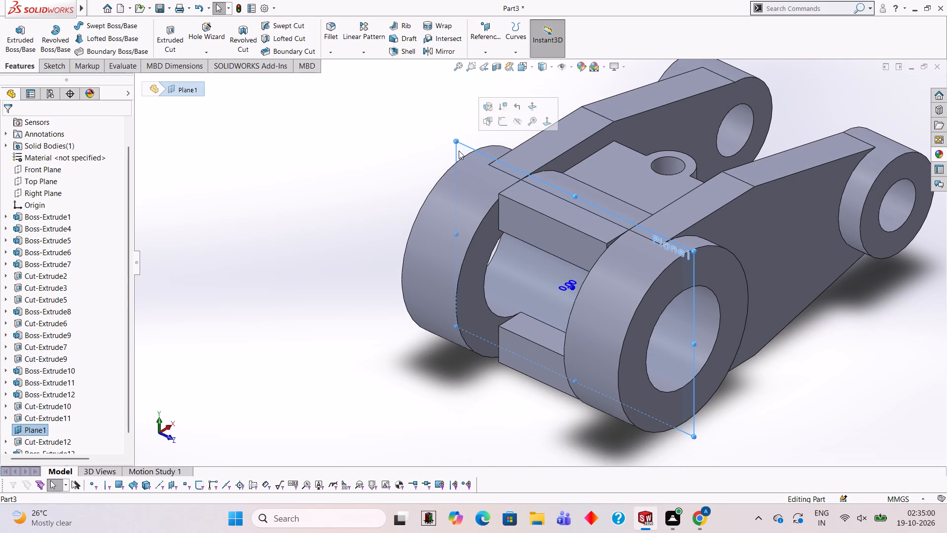
{"action": "left_click", "coordinate": [516, 118]}
{"action": "key", "text": "Escape"}
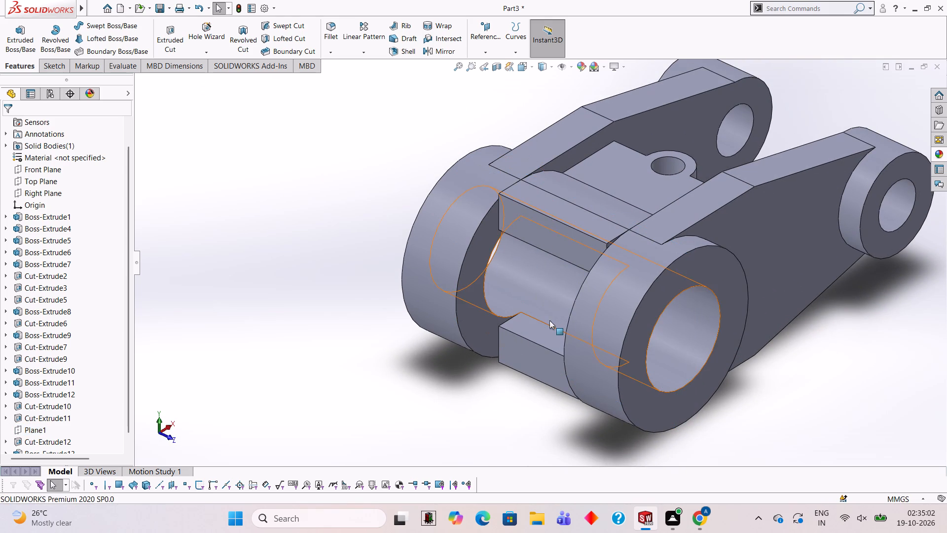
{"action": "key", "text": "Escape"}
Start a sketch, viewed square-on, on the small wedge-shaped side face where the upper block protrudes above the large boss's rim.
{"action": "scroll", "coordinate": [693, 381], "scroll_direction": "up", "scroll_amount": 3}
{"action": "scroll", "coordinate": [690, 379], "scroll_direction": "down", "scroll_amount": 4}
{"action": "middle_click_drag", "start_coordinate": [684, 377], "coordinate": [631, 221]}
{"action": "scroll", "coordinate": [633, 215], "scroll_direction": "up", "scroll_amount": 5}
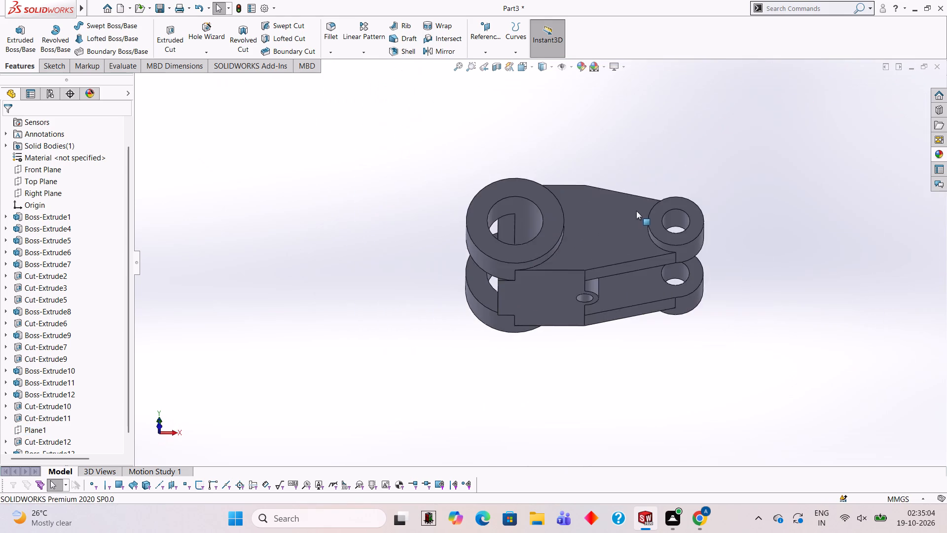
{"action": "middle_click_drag", "start_coordinate": [592, 181], "coordinate": [616, 351]}
{"action": "scroll", "coordinate": [555, 316], "scroll_direction": "down", "scroll_amount": 3}
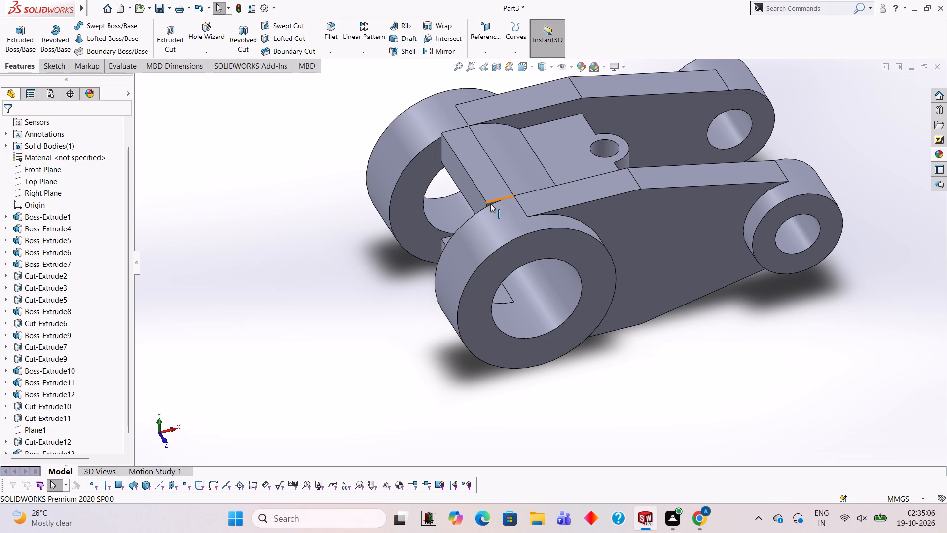
{"action": "scroll", "coordinate": [490, 205], "scroll_direction": "down", "scroll_amount": 6}
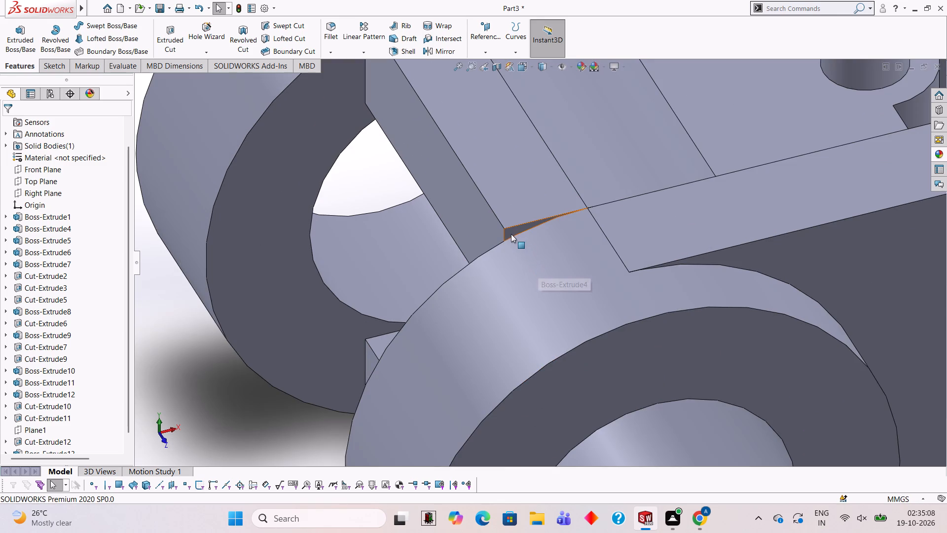
{"action": "left_click", "coordinate": [511, 233]}
{"action": "left_click", "coordinate": [554, 206]}
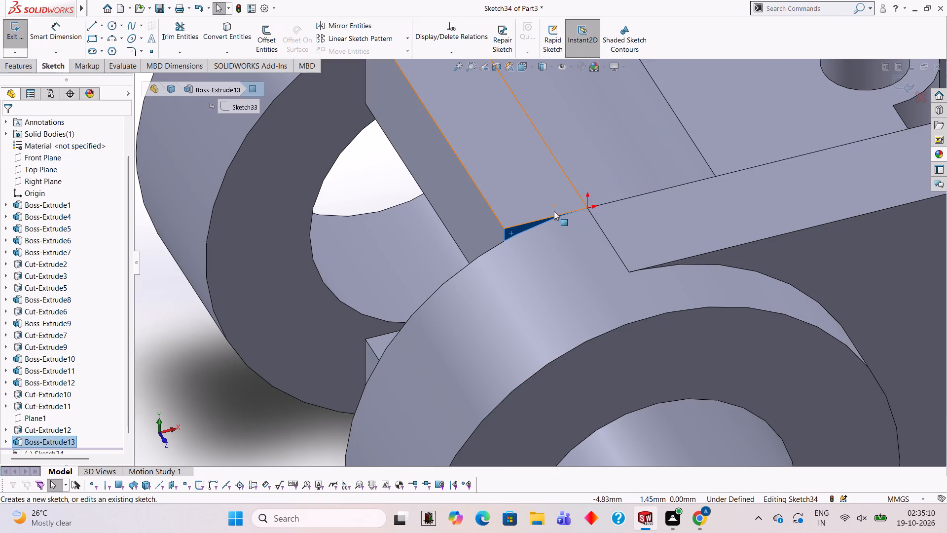
{"action": "key", "text": "ctrl+8"}
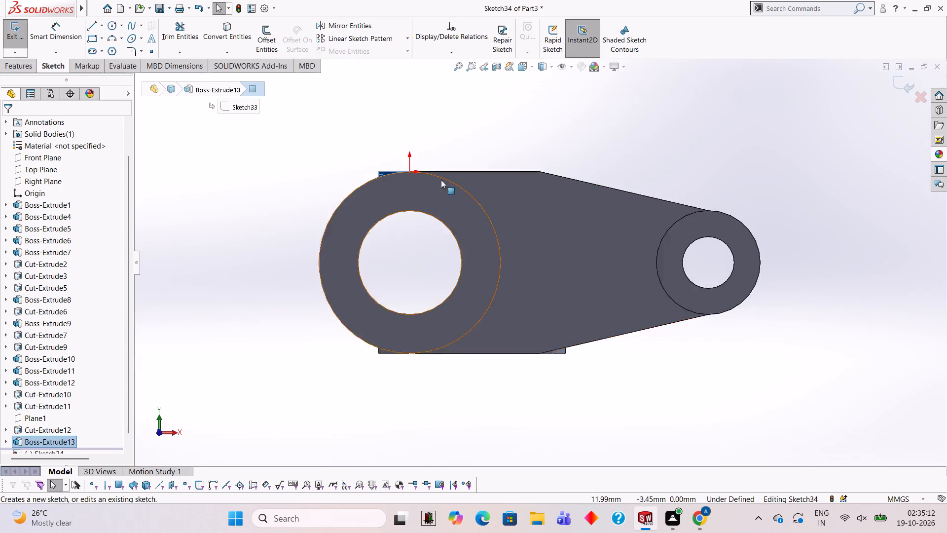
Sketch a 12 mm line along the wedge's top edge and a vertical line about 2.12 mm down its outer edge to the boss's rim.
{"action": "scroll", "coordinate": [441, 180], "scroll_direction": "down", "scroll_amount": 6}
{"action": "scroll", "coordinate": [356, 183], "scroll_direction": "down", "scroll_amount": 3}
{"action": "scroll", "coordinate": [385, 227], "scroll_direction": "down", "scroll_amount": 3}
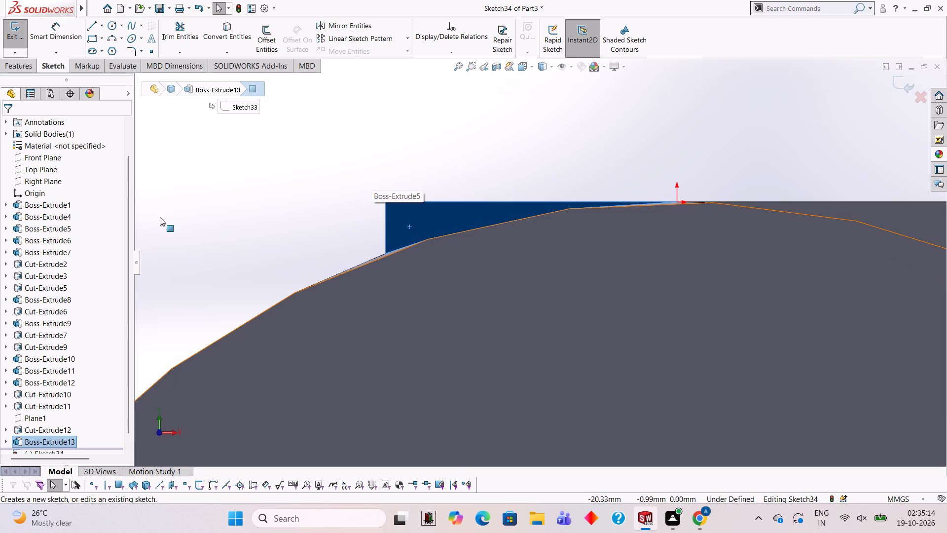
{"action": "left_click", "coordinate": [91, 25]}
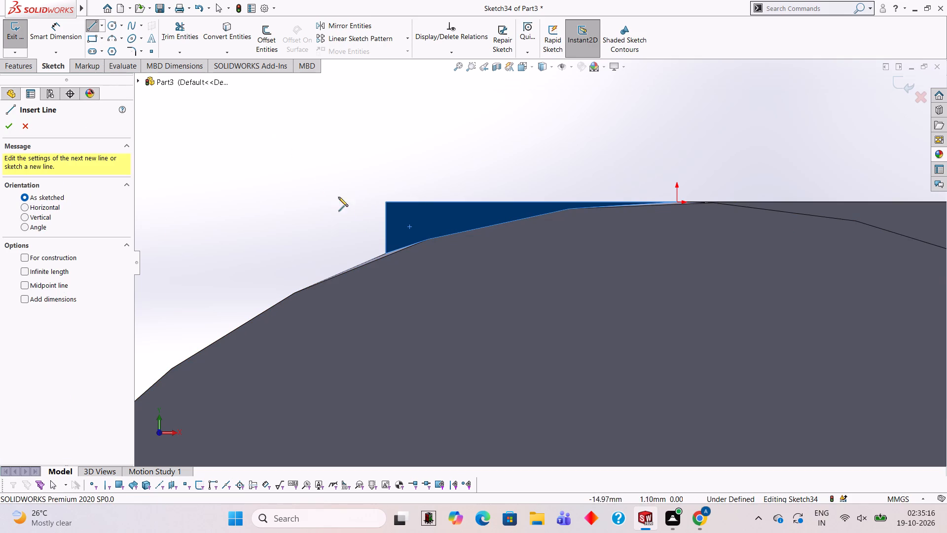
{"action": "left_click", "coordinate": [386, 200]}
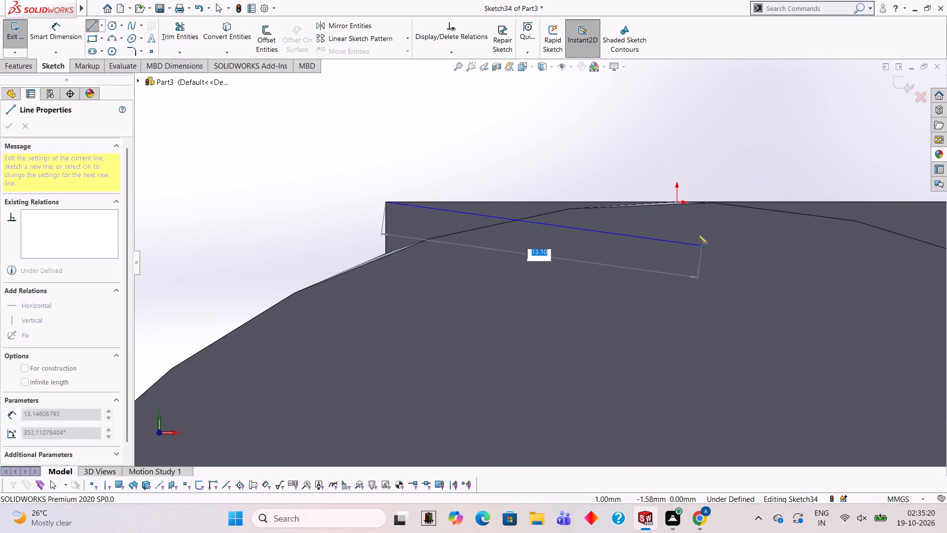
{"action": "left_click", "coordinate": [676, 200]}
{"action": "key", "text": "Escape"}
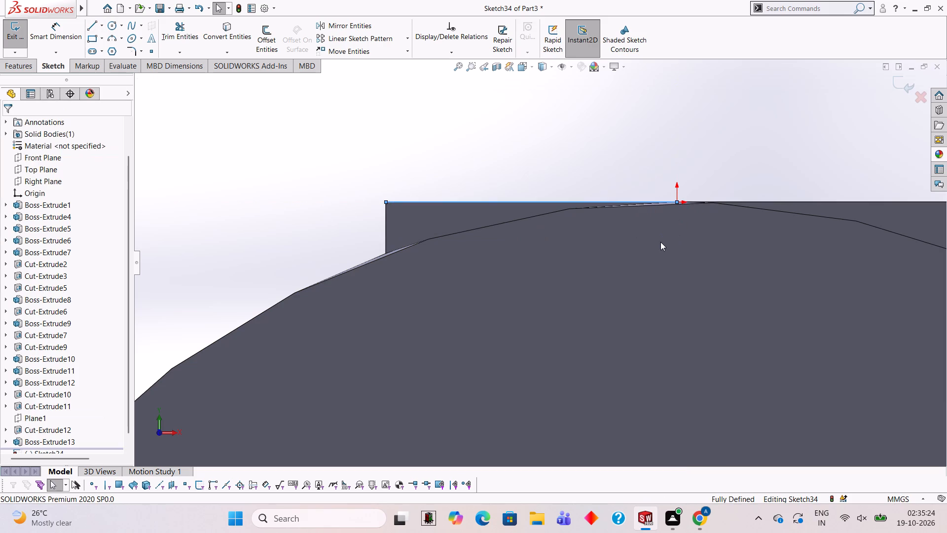
{"action": "left_click", "coordinate": [93, 27]}
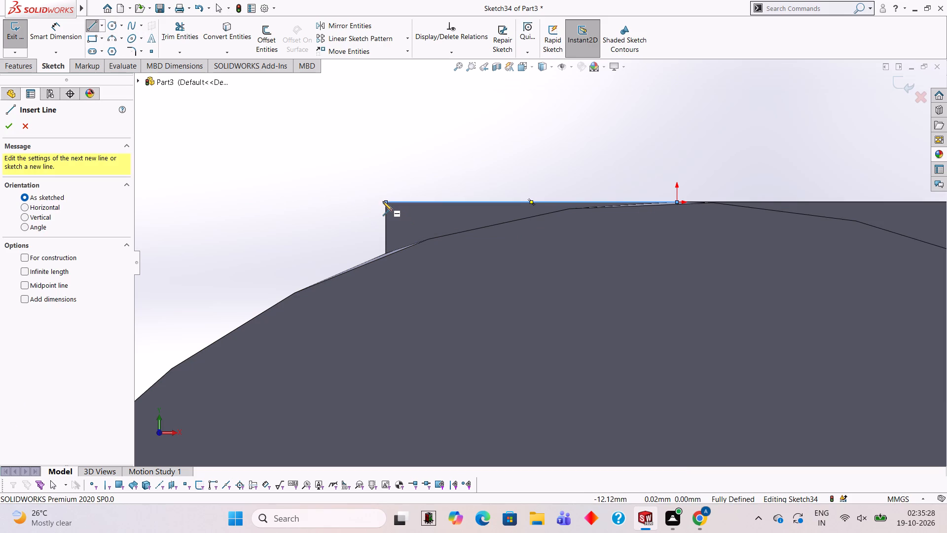
{"action": "left_click", "coordinate": [384, 201]}
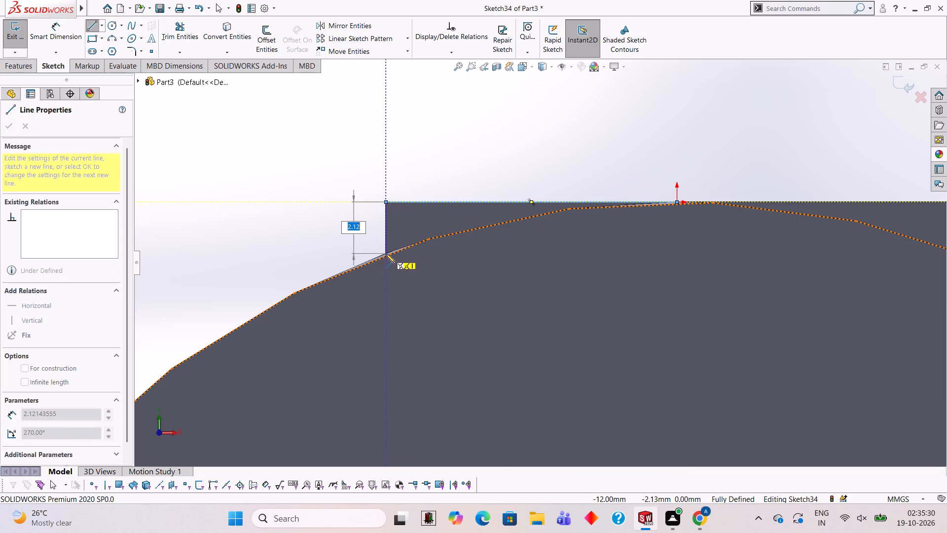
{"action": "left_click", "coordinate": [385, 253]}
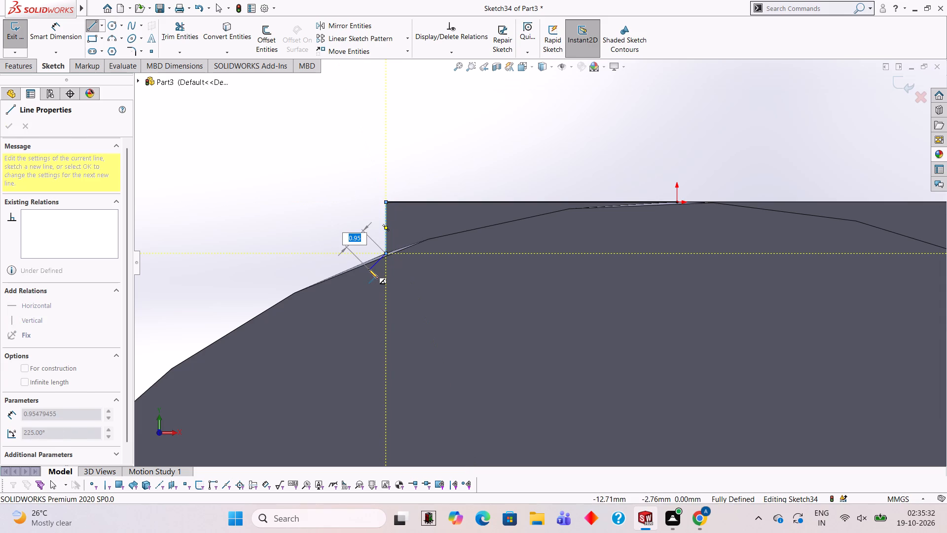
{"action": "key", "text": "Escape"}
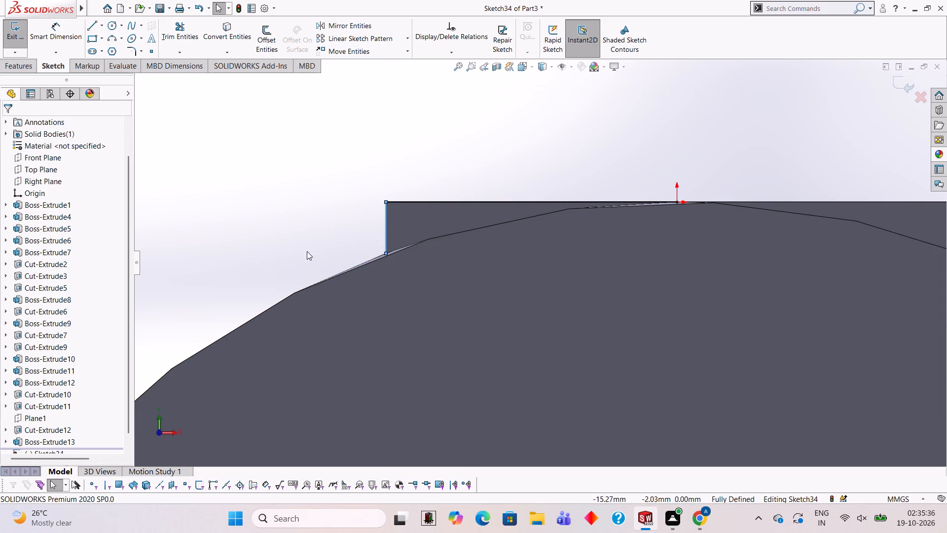
Sketch a 12 mm line along the lower block's bottom edge and a vertical line from its outer corner to the large boss's rim.
{"action": "scroll", "coordinate": [487, 356], "scroll_direction": "up", "scroll_amount": 3}
{"action": "scroll", "coordinate": [529, 370], "scroll_direction": "up", "scroll_amount": 5}
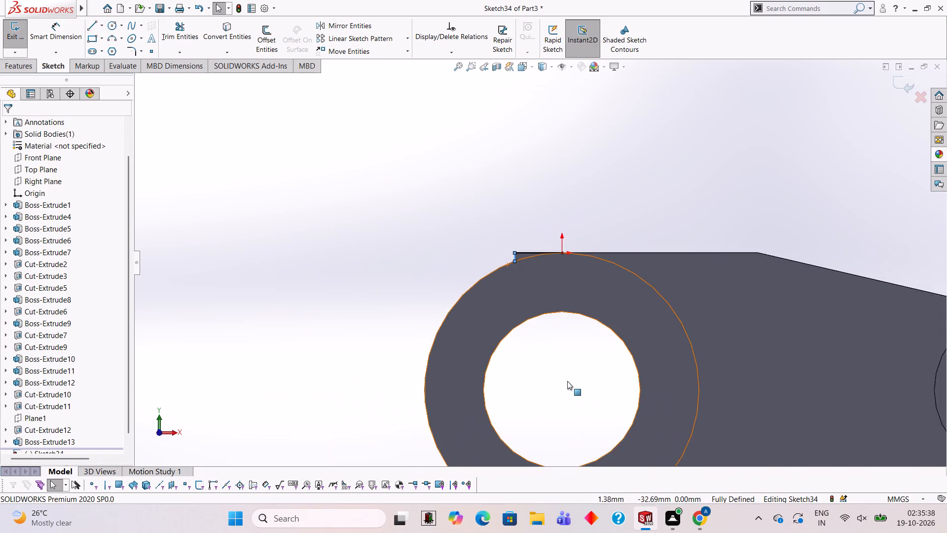
{"action": "scroll", "coordinate": [567, 381], "scroll_direction": "up", "scroll_amount": 4}
{"action": "scroll", "coordinate": [575, 385], "scroll_direction": "down", "scroll_amount": 3}
{"action": "scroll", "coordinate": [534, 400], "scroll_direction": "up", "scroll_amount": 4}
{"action": "scroll", "coordinate": [532, 381], "scroll_direction": "down", "scroll_amount": 4}
{"action": "scroll", "coordinate": [467, 230], "scroll_direction": "down", "scroll_amount": 4}
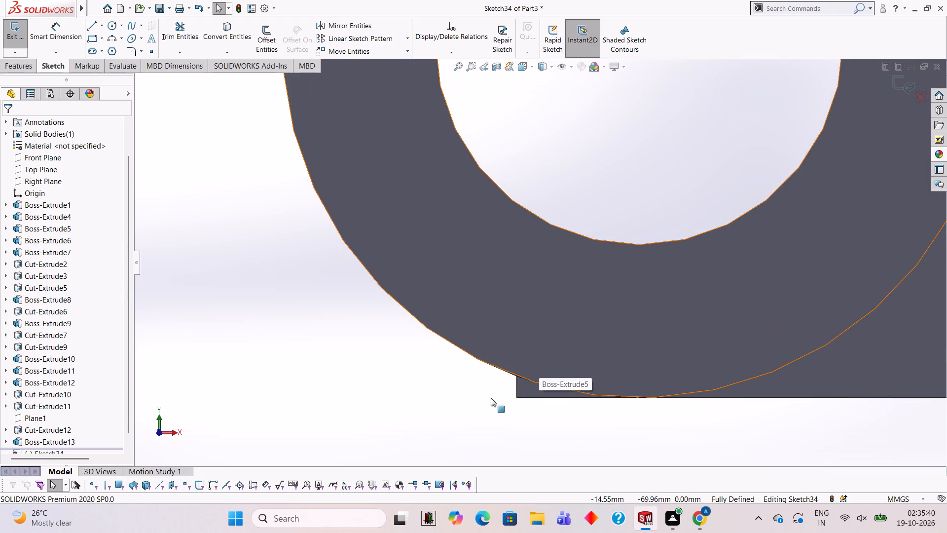
{"action": "scroll", "coordinate": [638, 319], "scroll_direction": "down", "scroll_amount": 1}
{"action": "scroll", "coordinate": [666, 356], "scroll_direction": "up", "scroll_amount": 3}
{"action": "scroll", "coordinate": [665, 356], "scroll_direction": "down", "scroll_amount": 2}
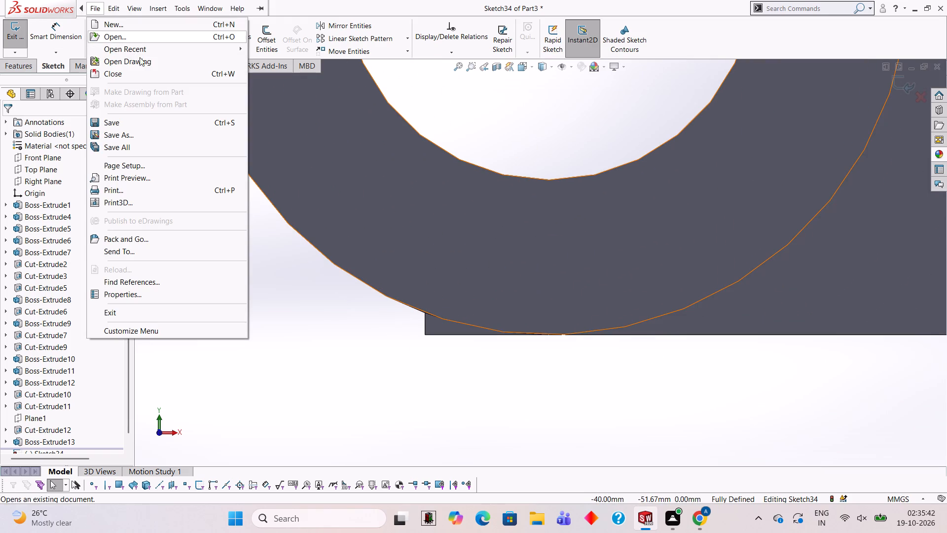
{"action": "left_click", "coordinate": [276, 226]}
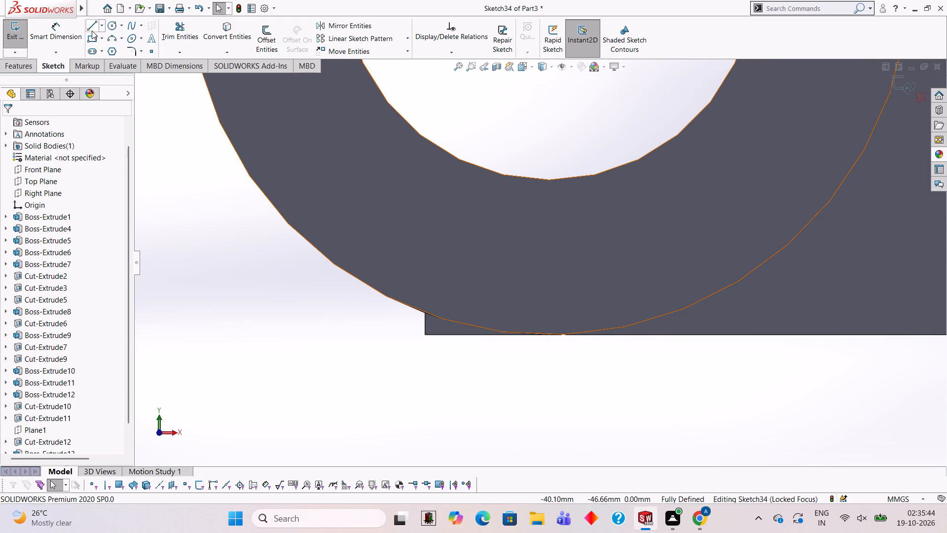
{"action": "left_click", "coordinate": [91, 31]}
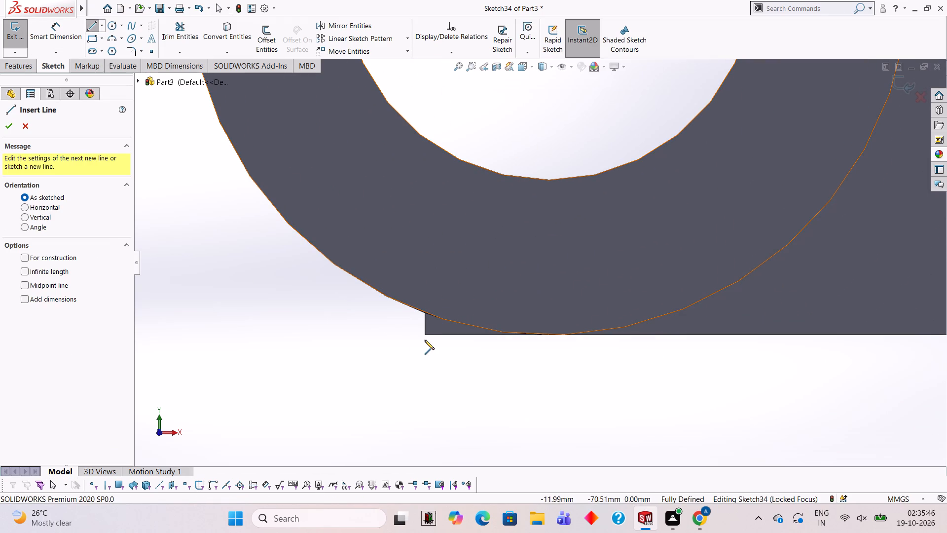
{"action": "left_click", "coordinate": [425, 335]}
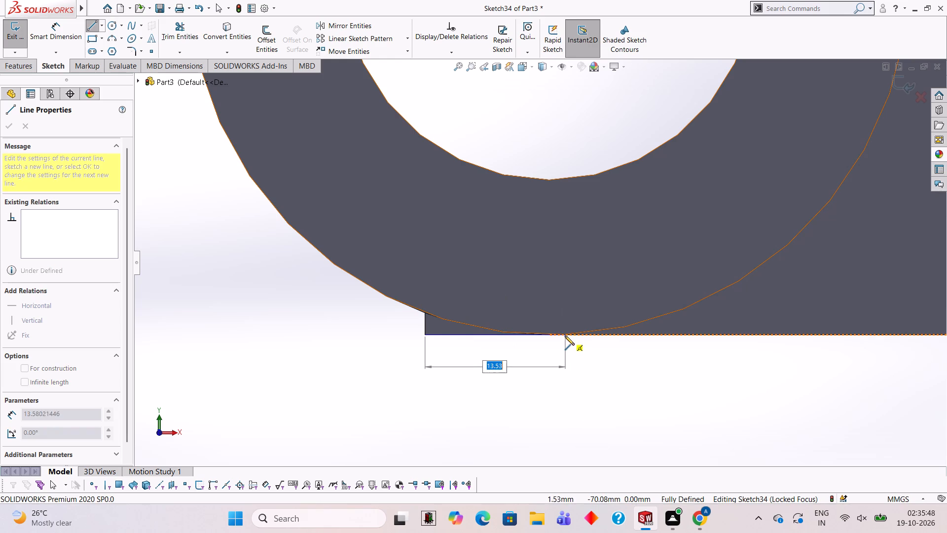
{"action": "left_click", "coordinate": [548, 334]}
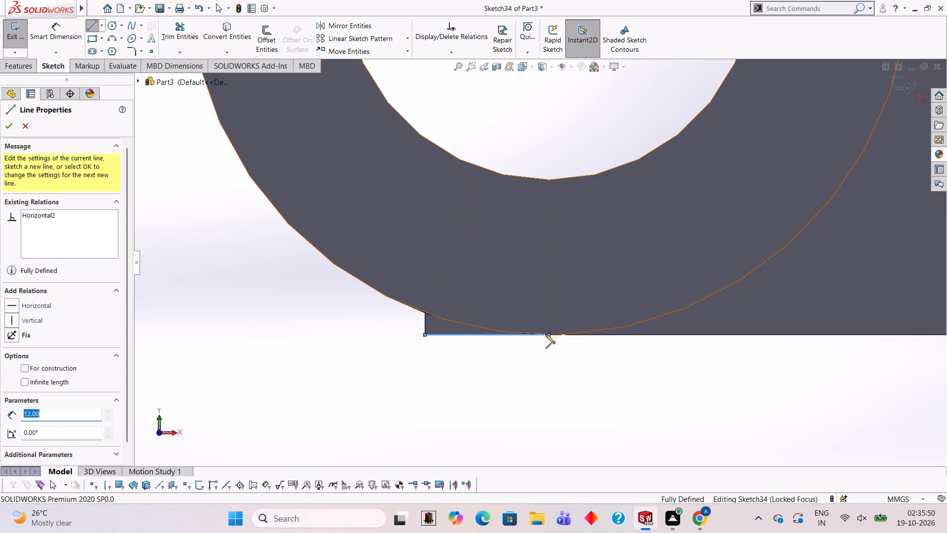
{"action": "key", "text": "Escape"}
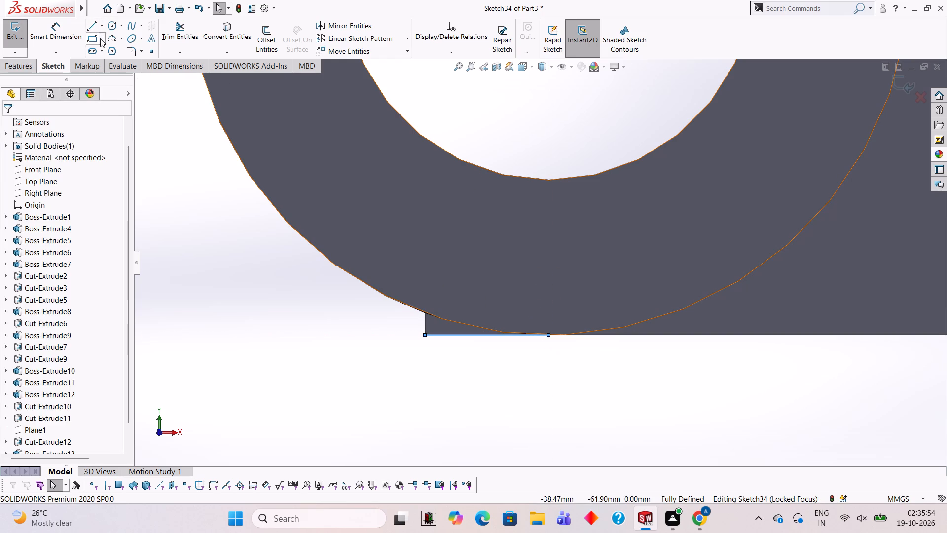
{"action": "left_click", "coordinate": [94, 24]}
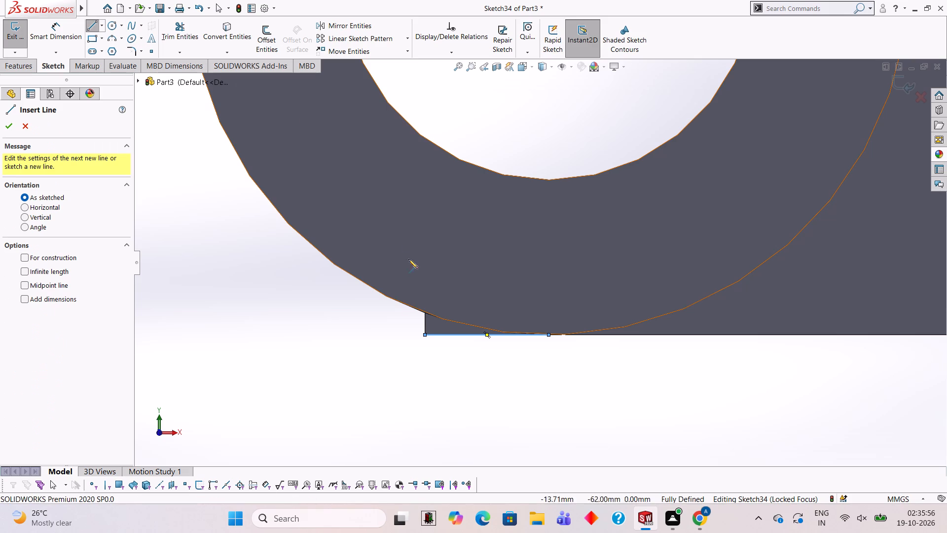
{"action": "left_click", "coordinate": [426, 335]}
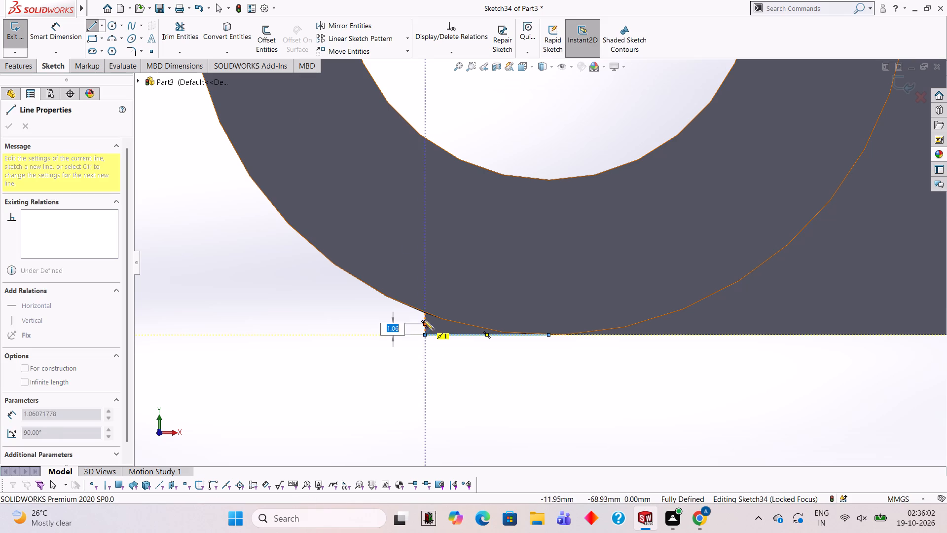
{"action": "left_click", "coordinate": [425, 312]}
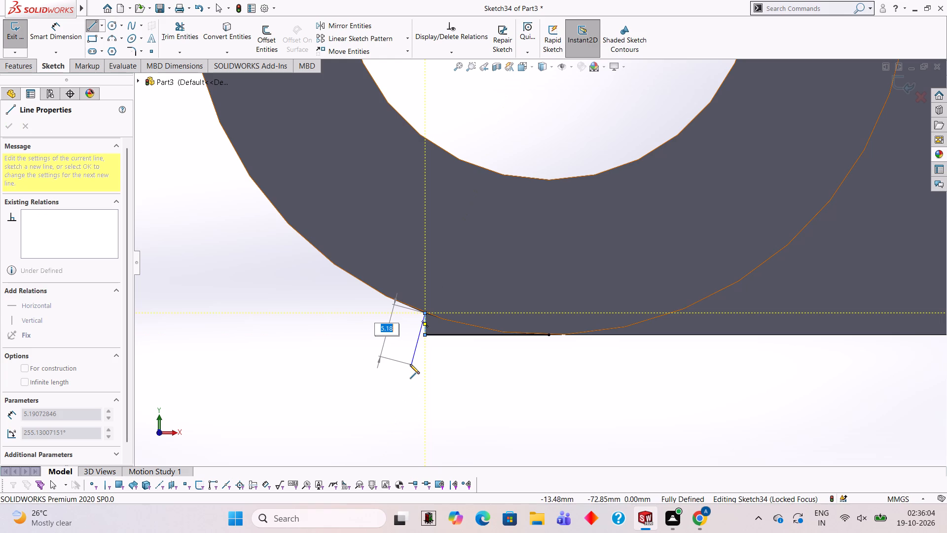
{"action": "key", "text": "Escape"}
Draw a 70 mm diameter circle centred on the large boss and trim it to the two short arcs closing the upper and lower wedges.
{"action": "scroll", "coordinate": [529, 277], "scroll_direction": "up", "scroll_amount": 1}
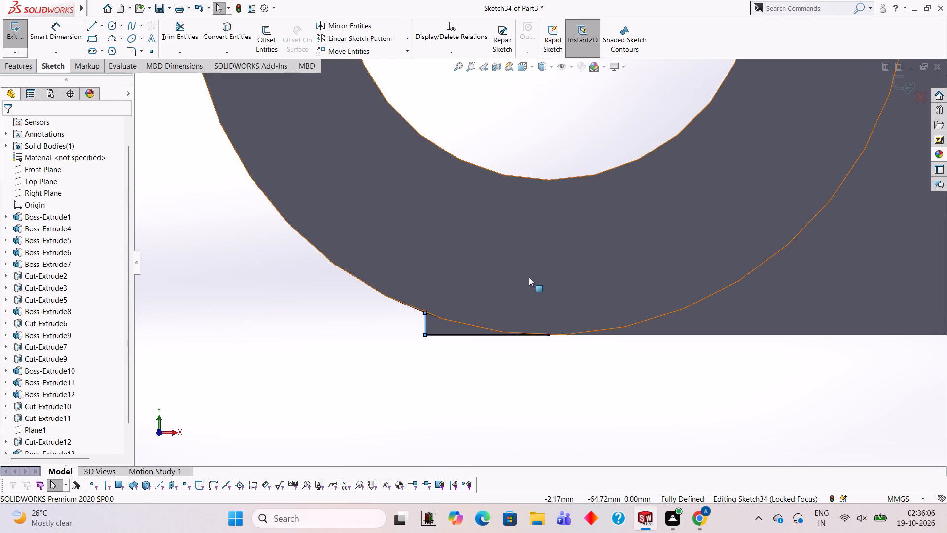
{"action": "scroll", "coordinate": [529, 277], "scroll_direction": "up", "scroll_amount": 6}
{"action": "scroll", "coordinate": [575, 192], "scroll_direction": "down", "scroll_amount": 2}
{"action": "scroll", "coordinate": [523, 179], "scroll_direction": "up", "scroll_amount": 2}
{"action": "scroll", "coordinate": [523, 179], "scroll_direction": "down", "scroll_amount": 1}
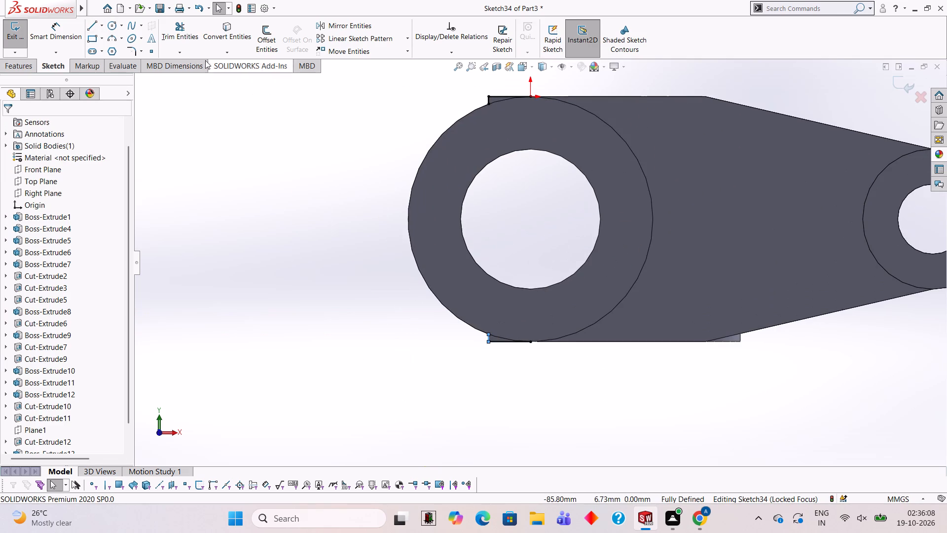
{"action": "left_click", "coordinate": [115, 29]}
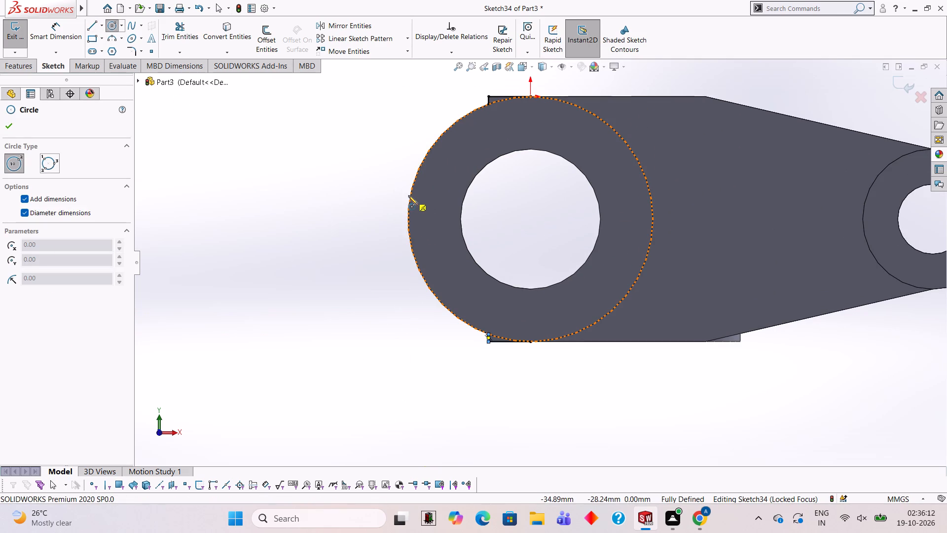
{"action": "left_click", "coordinate": [529, 219]}
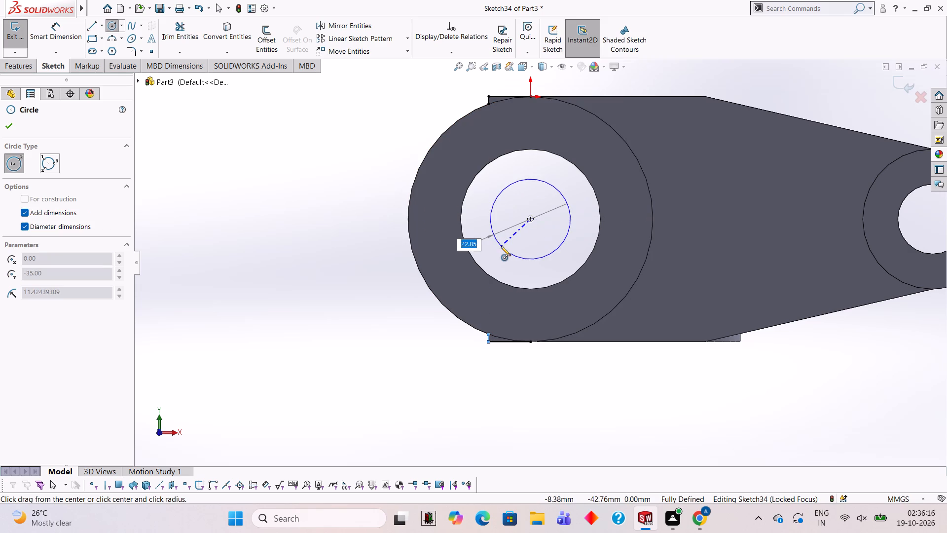
{"action": "type", "text": "70"}
{"action": "key", "text": "Return"}
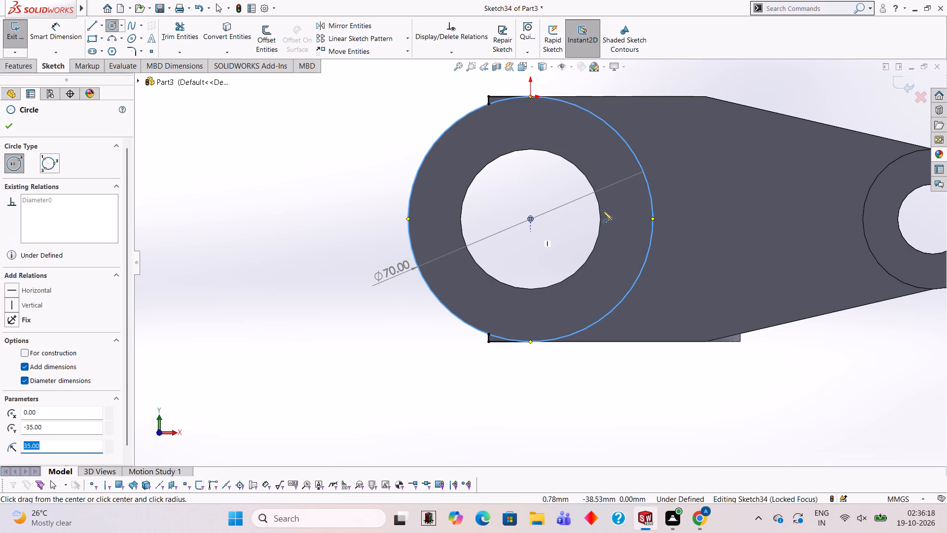
{"action": "left_click", "coordinate": [175, 41]}
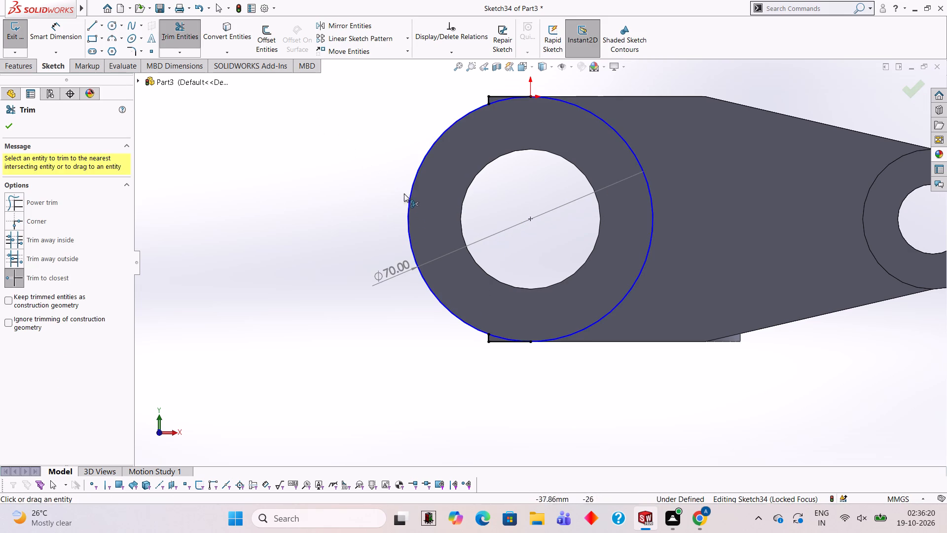
{"action": "left_click", "coordinate": [410, 195]}
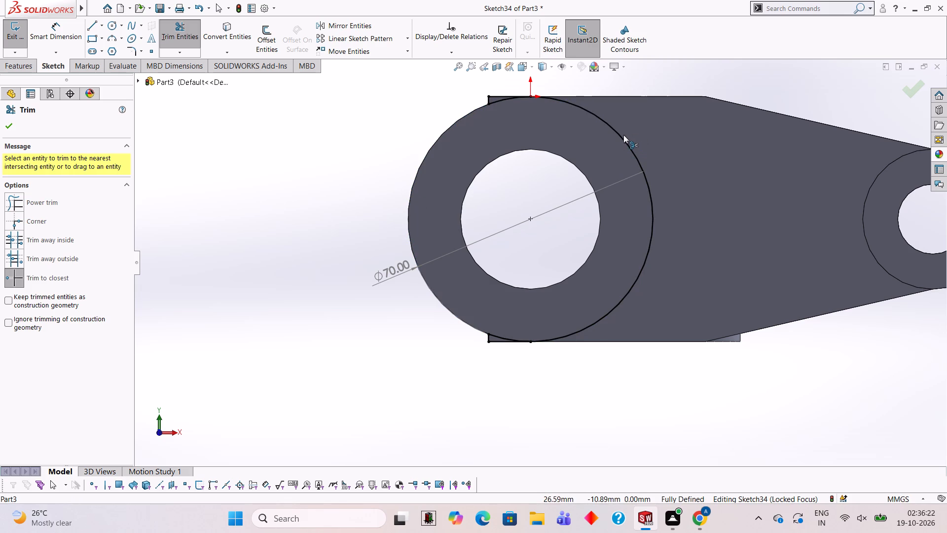
{"action": "left_click", "coordinate": [622, 135]}
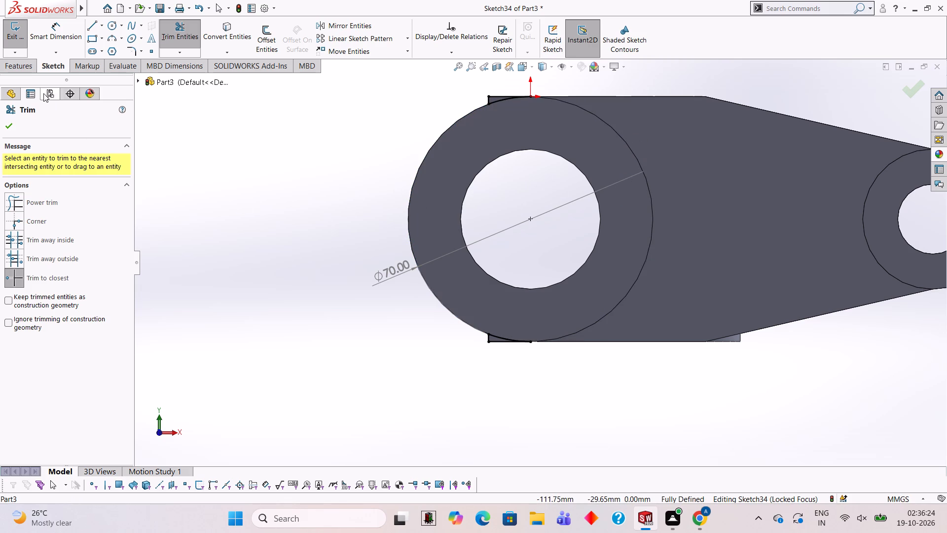
Cut-extrude both wedge profiles blind to a depth of 50 mm across the gap blocks between the large bosses.
{"action": "left_click", "coordinate": [22, 71]}
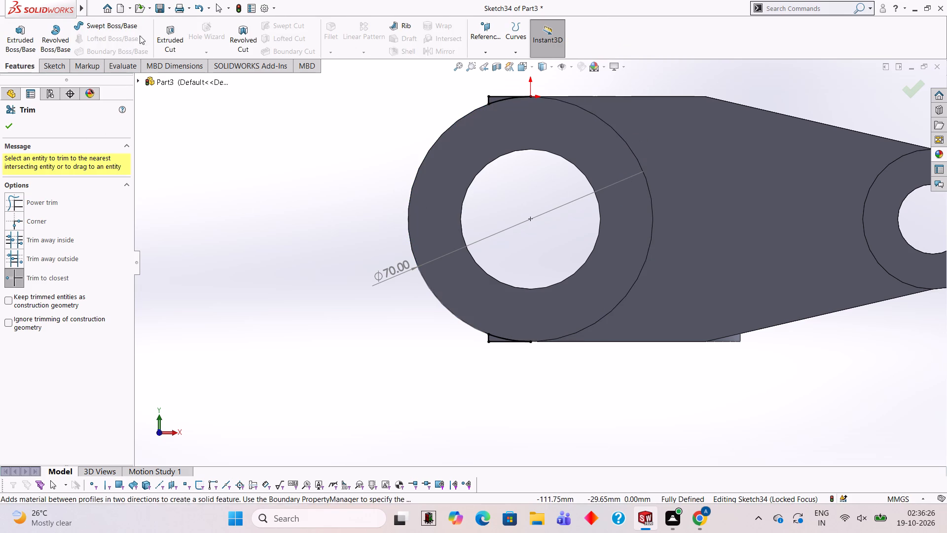
{"action": "left_click", "coordinate": [159, 35]}
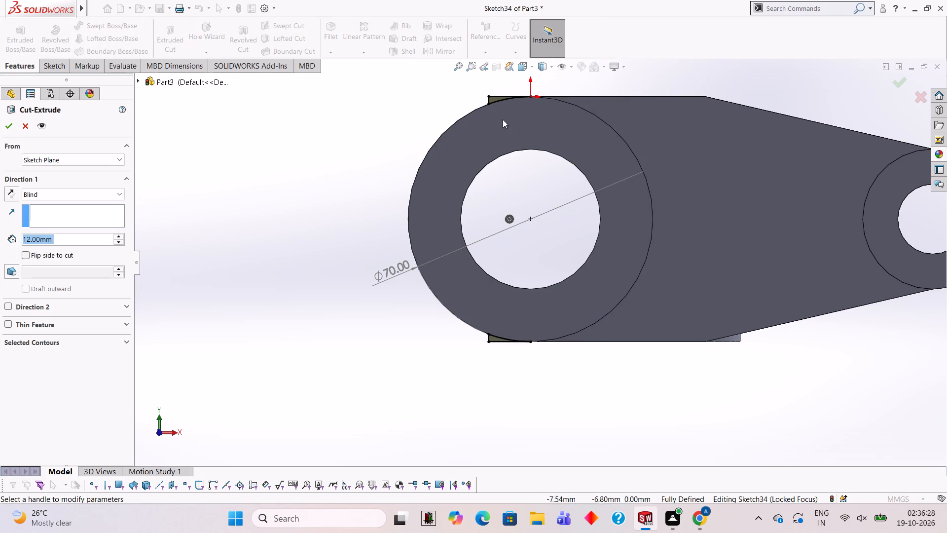
{"action": "scroll", "coordinate": [491, 98], "scroll_direction": "down", "scroll_amount": 5}
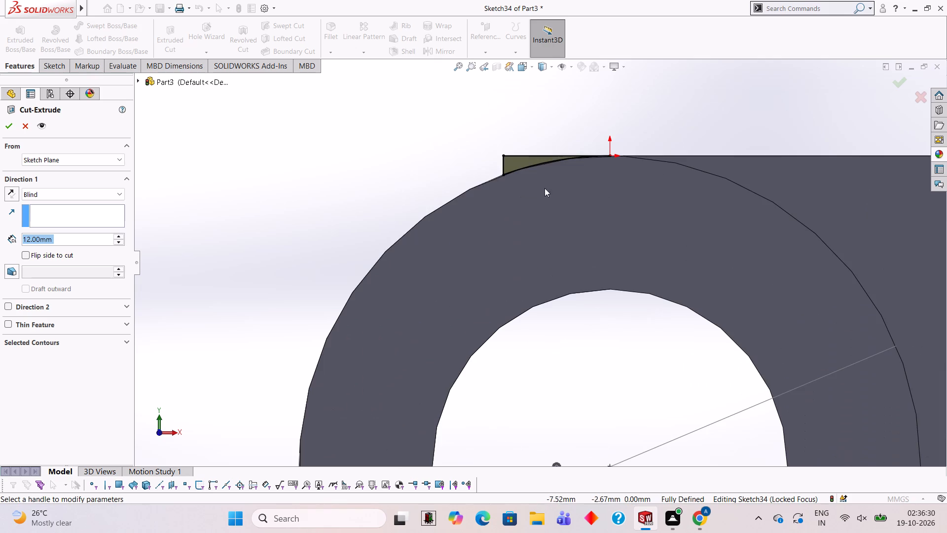
{"action": "scroll", "coordinate": [557, 243], "scroll_direction": "up", "scroll_amount": 4}
{"action": "scroll", "coordinate": [611, 318], "scroll_direction": "up", "scroll_amount": 4}
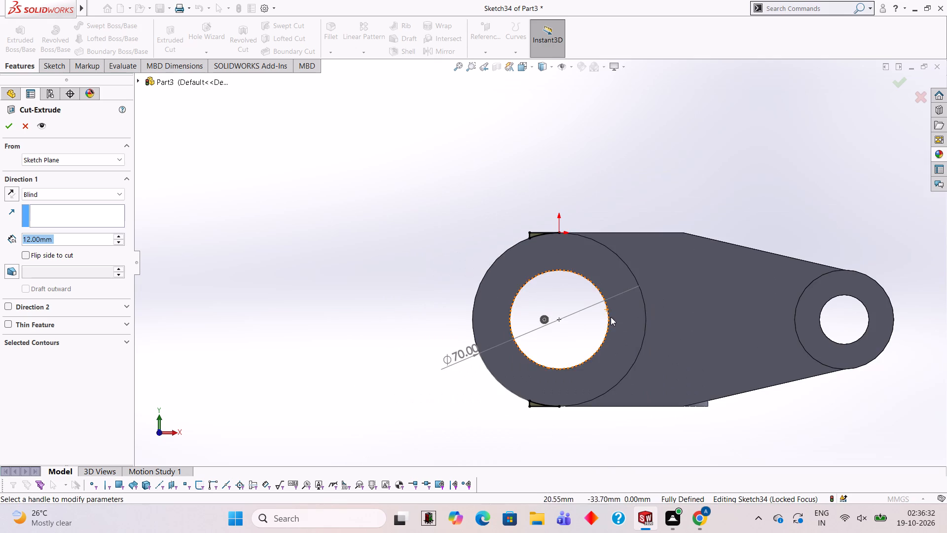
{"action": "scroll", "coordinate": [554, 424], "scroll_direction": "down", "scroll_amount": 6}
{"action": "scroll", "coordinate": [556, 263], "scroll_direction": "up", "scroll_amount": 9}
{"action": "scroll", "coordinate": [571, 181], "scroll_direction": "down", "scroll_amount": 4}
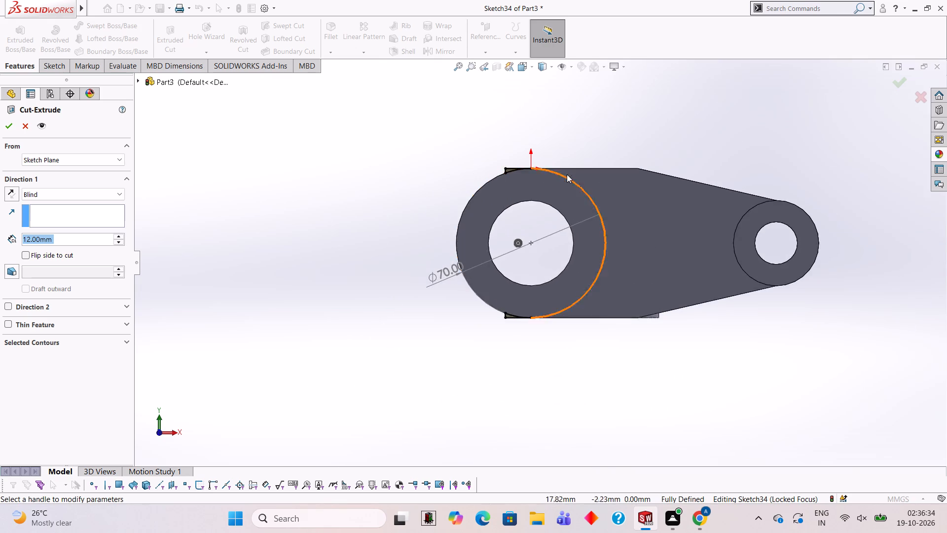
{"action": "scroll", "coordinate": [567, 174], "scroll_direction": "down", "scroll_amount": 2}
{"action": "middle_click_drag", "start_coordinate": [574, 192], "coordinate": [584, 320]}
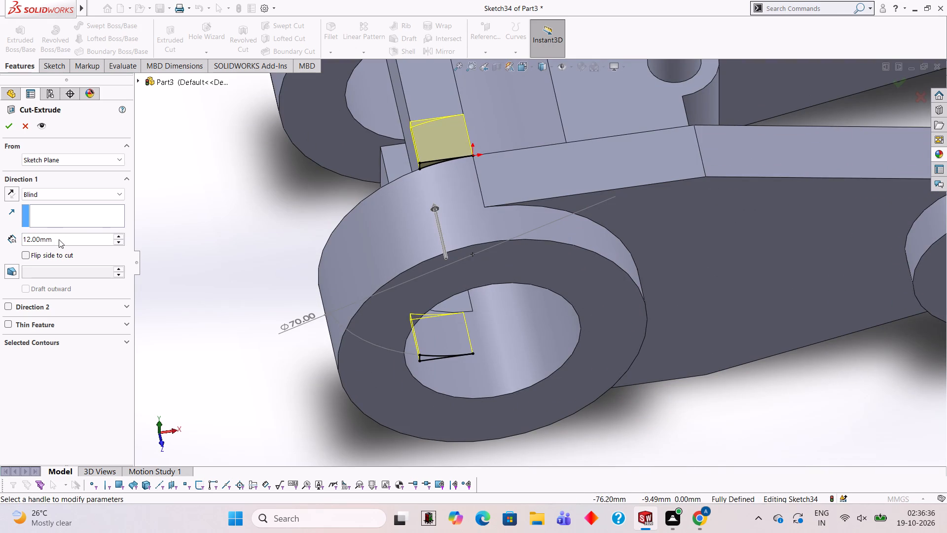
{"action": "left_click", "coordinate": [59, 239]}
{"action": "key", "text": "BackSpace"}
{"action": "key", "text": "BackSpace"}
{"action": "key", "text": "BackSpace"}
{"action": "key", "text": "BackSpace"}
{"action": "key", "text": "BackSpace"}
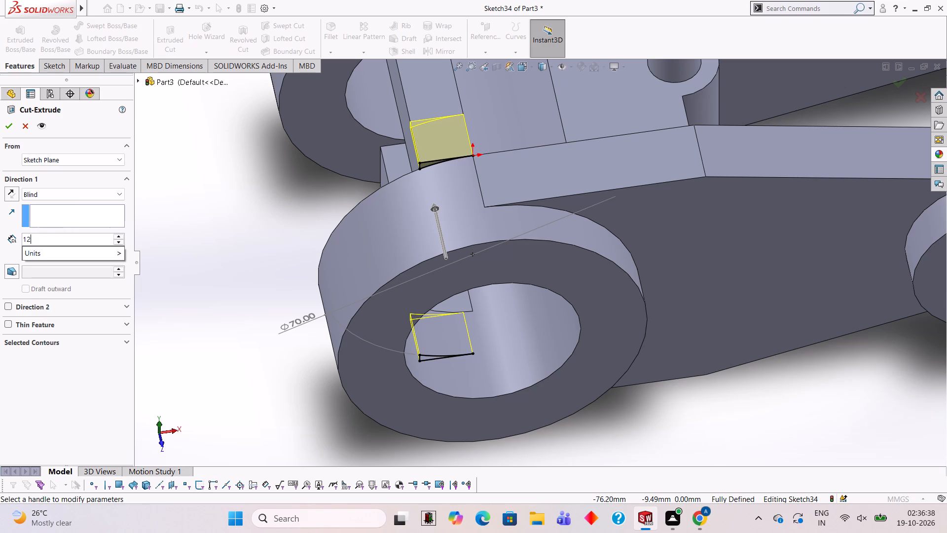
{"action": "key", "text": "BackSpace"}
{"action": "key", "text": "BackSpace"}
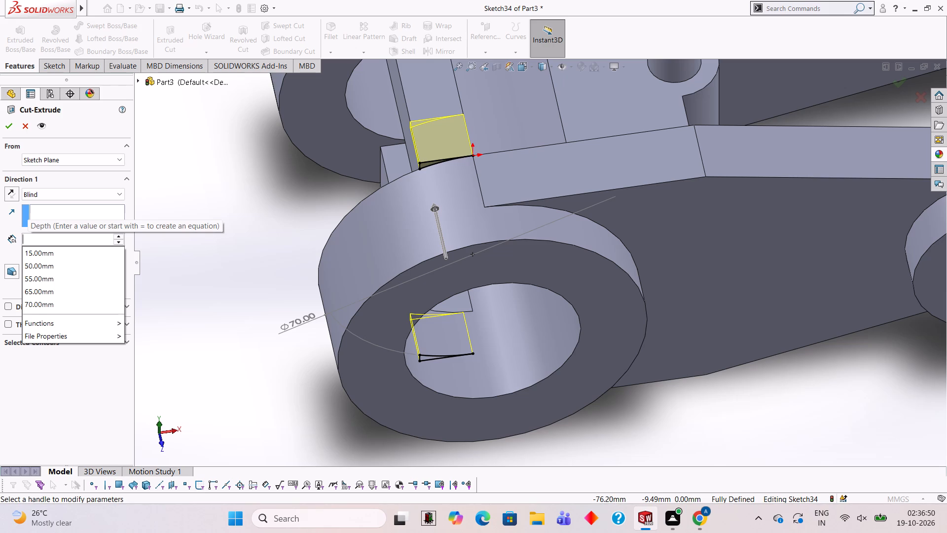
{"action": "type", "text": "60"}
{"action": "key", "text": "Return"}
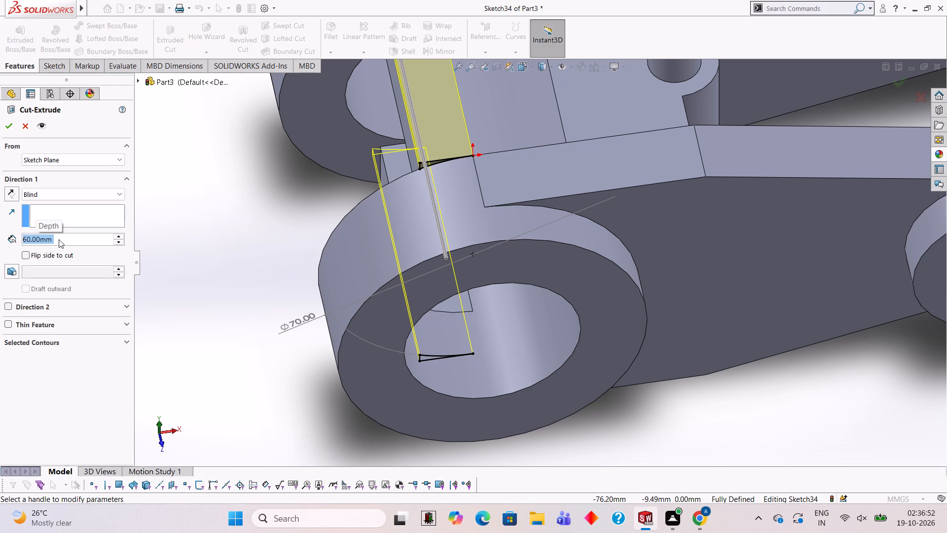
{"action": "scroll", "coordinate": [379, 253], "scroll_direction": "up", "scroll_amount": 4}
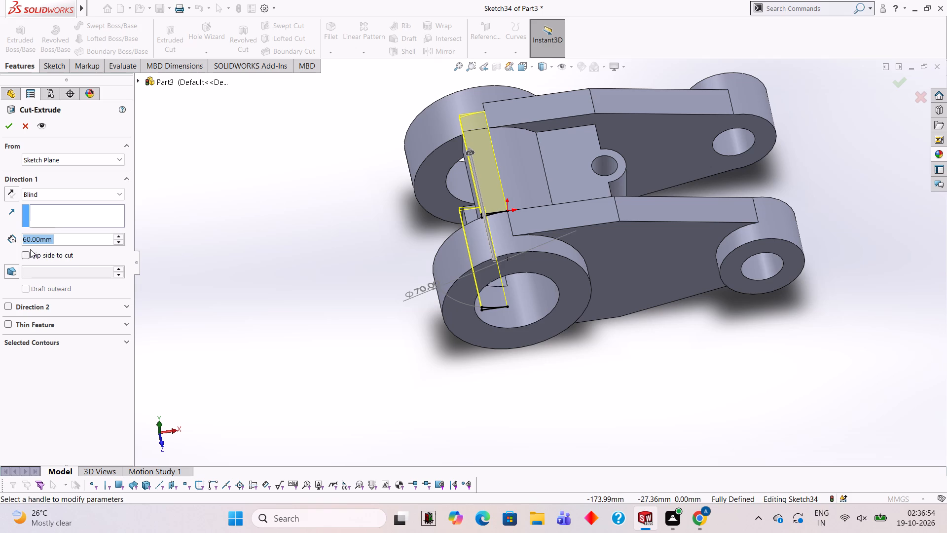
{"action": "type", "text": "50"}
{"action": "key", "text": "Return"}
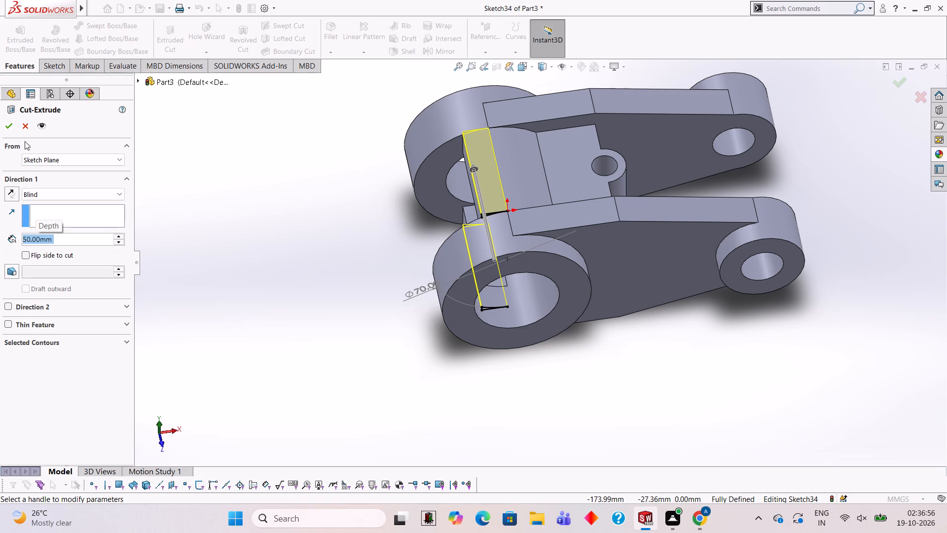
{"action": "left_click", "coordinate": [9, 119]}
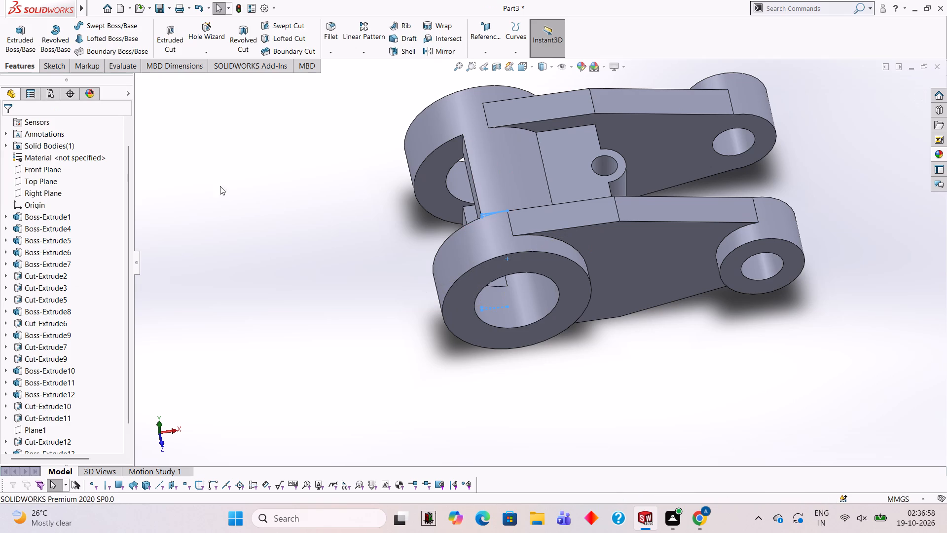
Examine the trimmed gap blocks between the large bosses and the overall shape of the link.
{"action": "left_click", "coordinate": [245, 185]}
{"action": "scroll", "coordinate": [384, 247], "scroll_direction": "up", "scroll_amount": 2}
{"action": "middle_click_drag", "start_coordinate": [429, 270], "coordinate": [464, 196]}
{"action": "scroll", "coordinate": [460, 211], "scroll_direction": "down", "scroll_amount": 4}
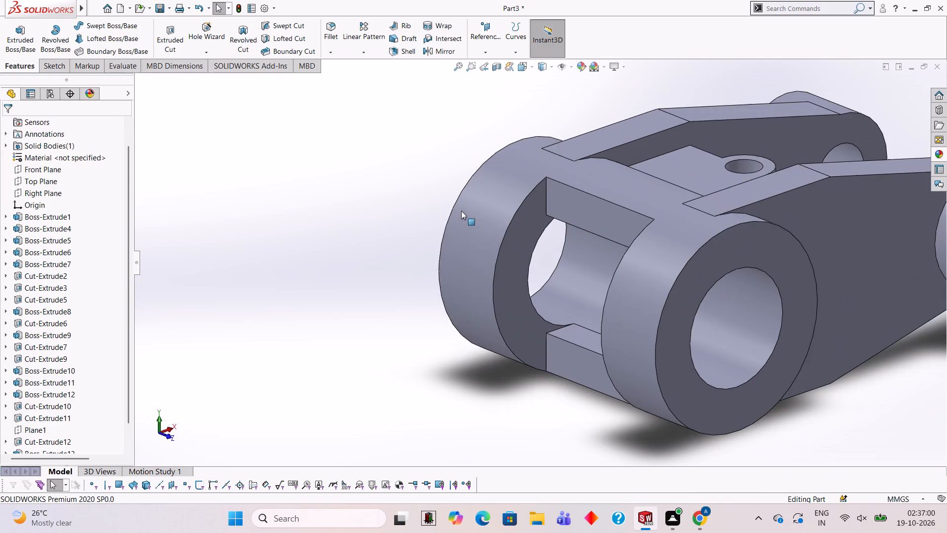
{"action": "scroll", "coordinate": [452, 210], "scroll_direction": "up", "scroll_amount": 3}
{"action": "left_click", "coordinate": [383, 190]}
{"action": "scroll", "coordinate": [673, 302], "scroll_direction": "up", "scroll_amount": 3}
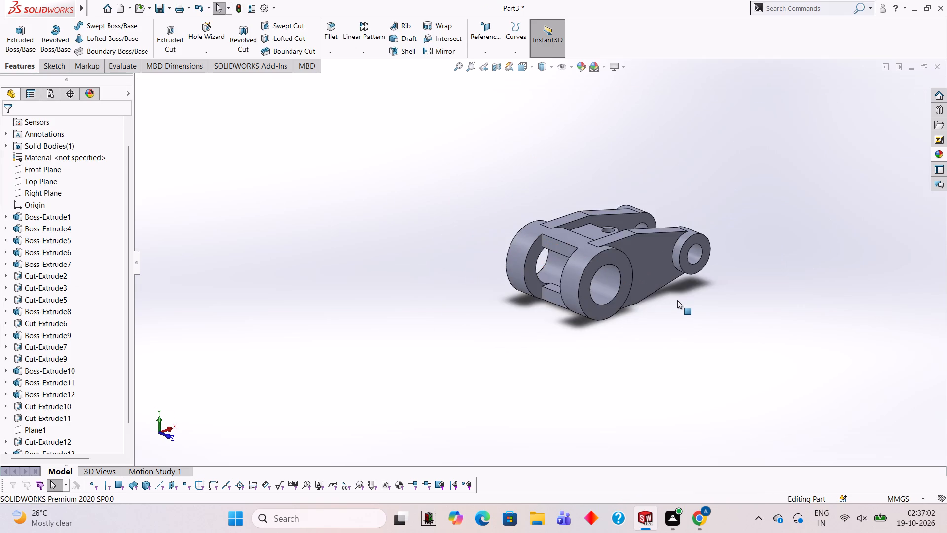
{"action": "scroll", "coordinate": [679, 301], "scroll_direction": "down", "scroll_amount": 3}
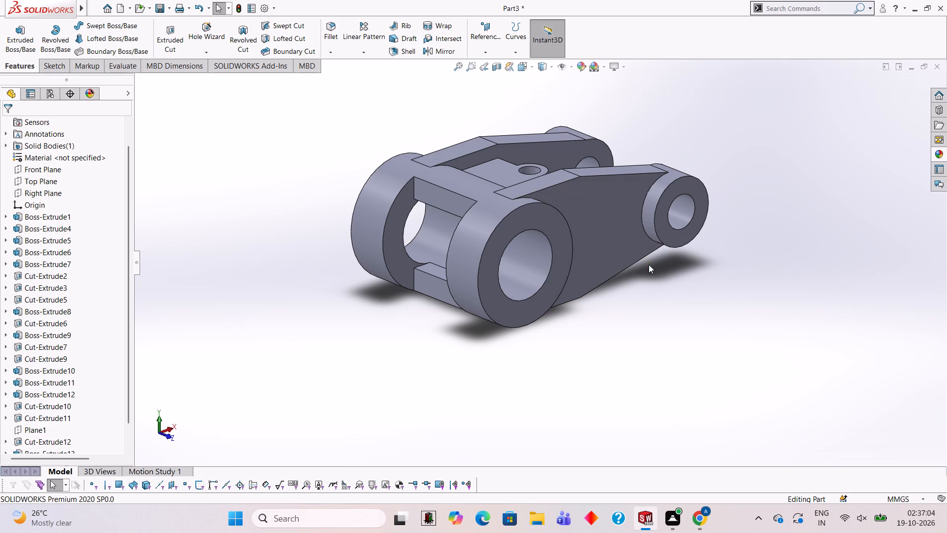
{"action": "scroll", "coordinate": [630, 284], "scroll_direction": "up", "scroll_amount": 2}
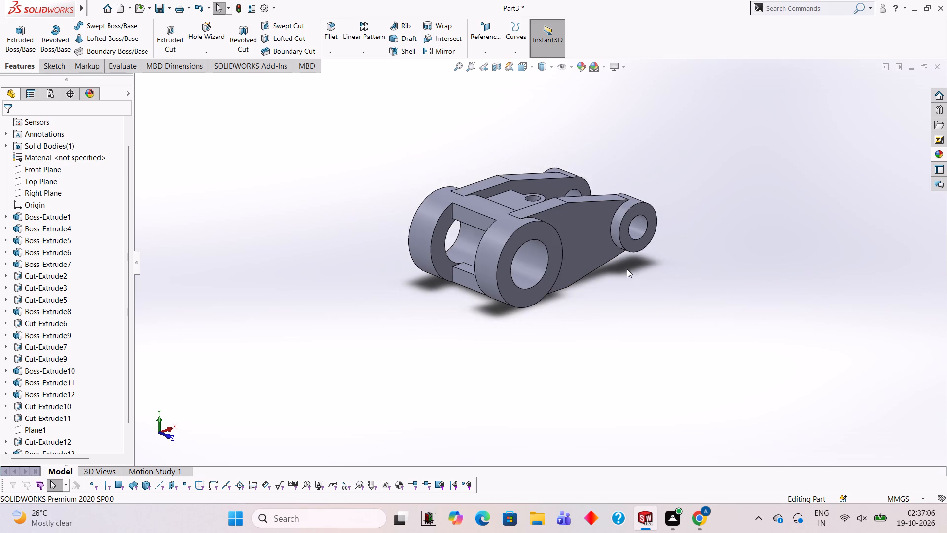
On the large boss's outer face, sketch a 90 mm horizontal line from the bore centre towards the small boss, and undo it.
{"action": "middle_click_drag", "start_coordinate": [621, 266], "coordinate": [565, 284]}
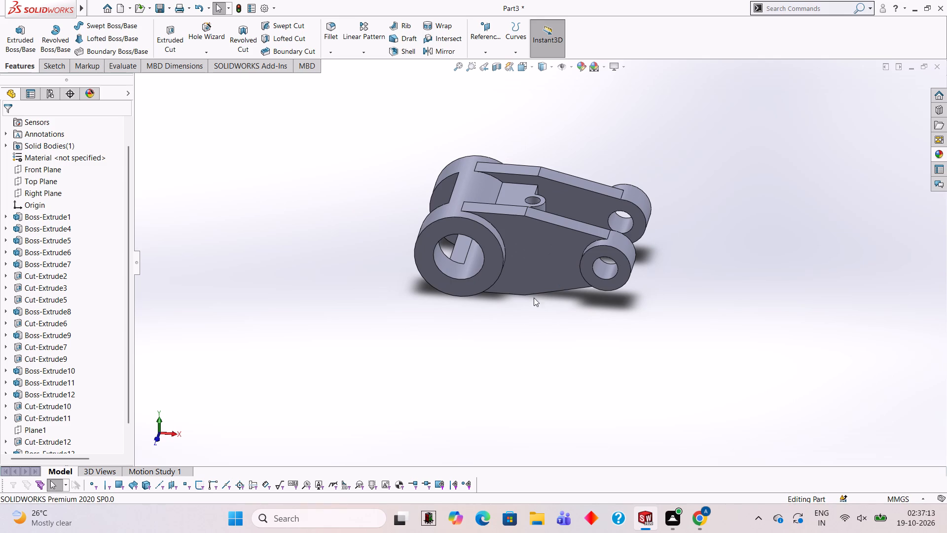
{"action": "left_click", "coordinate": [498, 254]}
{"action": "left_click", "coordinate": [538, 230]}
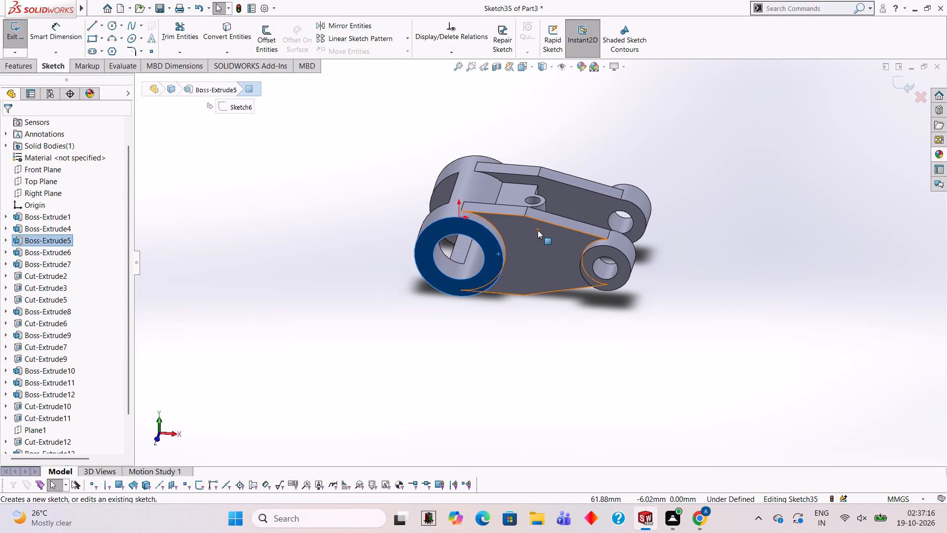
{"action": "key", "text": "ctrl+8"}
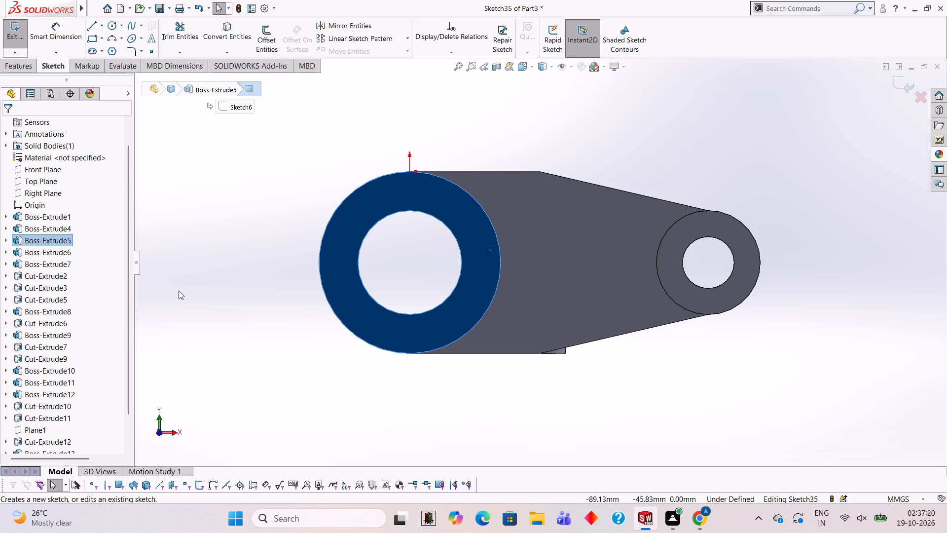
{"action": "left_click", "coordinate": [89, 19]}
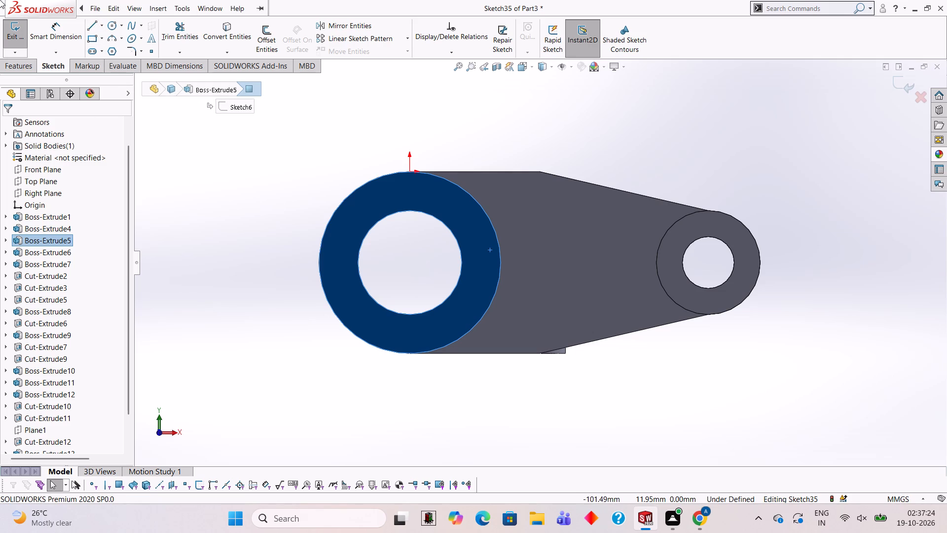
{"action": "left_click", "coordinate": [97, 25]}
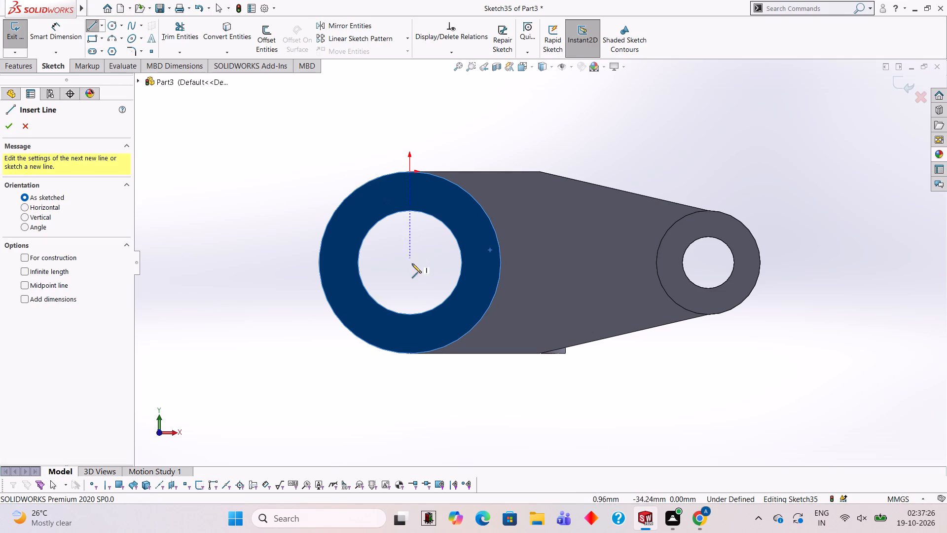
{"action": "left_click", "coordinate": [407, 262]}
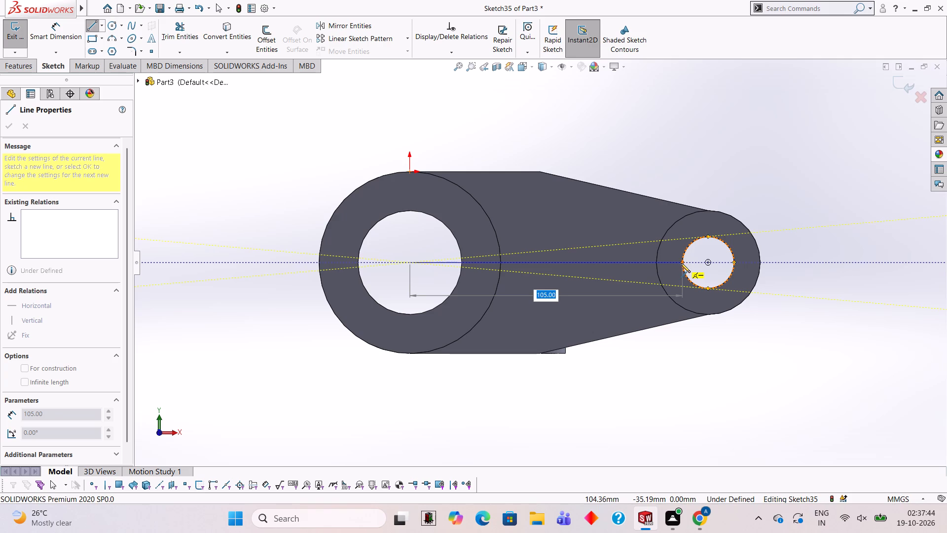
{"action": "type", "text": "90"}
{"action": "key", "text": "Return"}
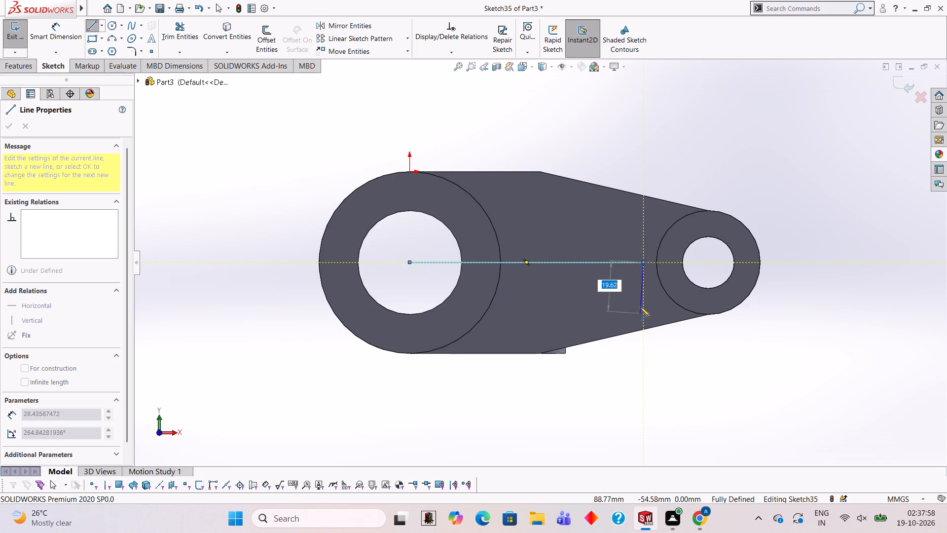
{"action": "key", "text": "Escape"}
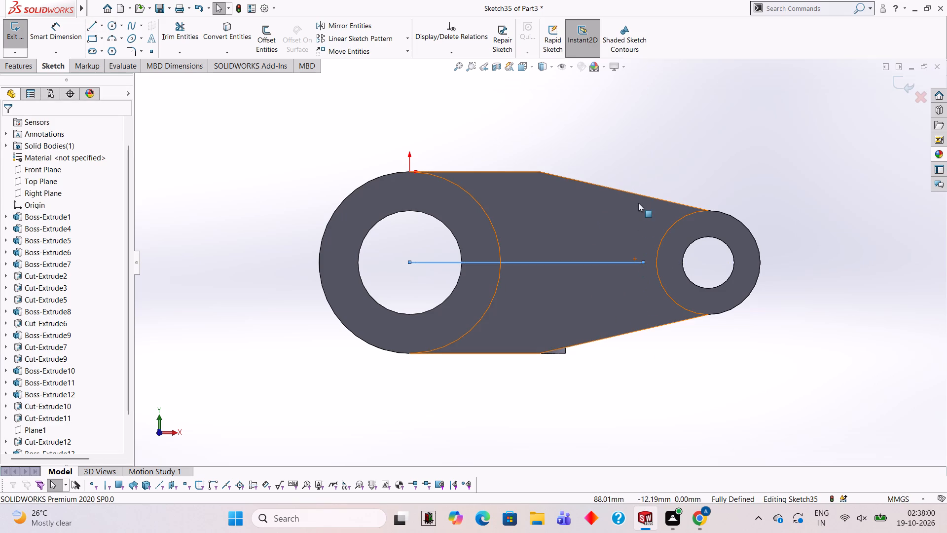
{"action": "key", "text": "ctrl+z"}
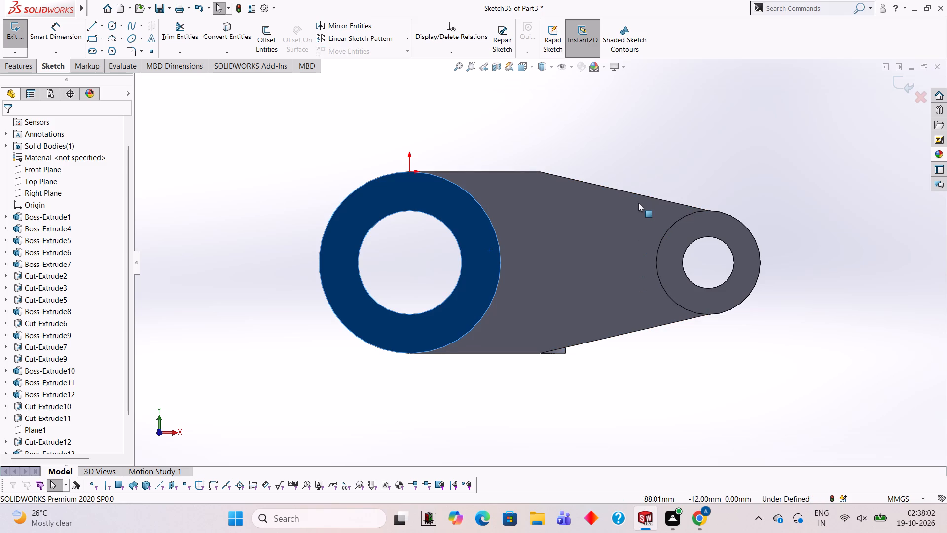
Examine the link's arms, web and bosses from several angles, and close the empty sketch on the large boss's face.
{"action": "key", "text": "Escape"}
{"action": "scroll", "coordinate": [541, 188], "scroll_direction": "up", "scroll_amount": 2}
{"action": "middle_click_drag", "start_coordinate": [531, 198], "coordinate": [534, 333]}
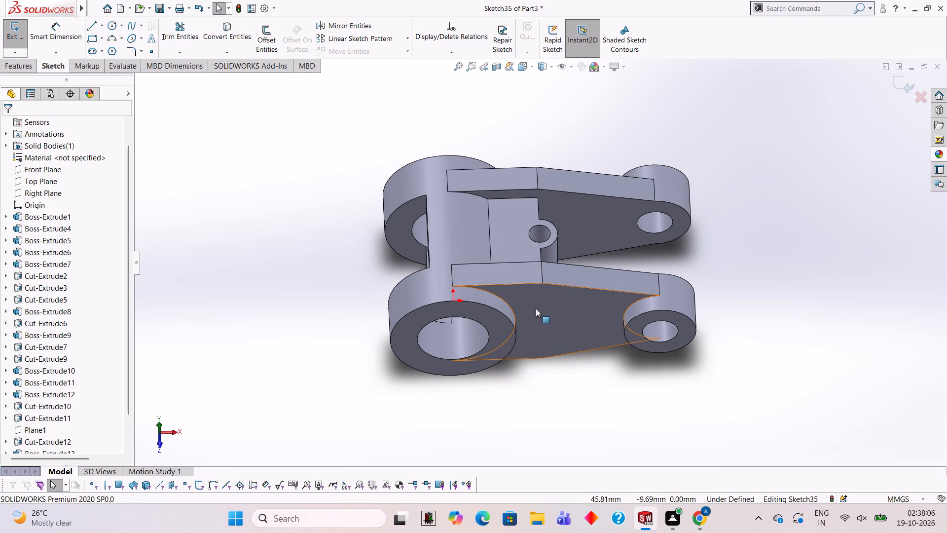
{"action": "scroll", "coordinate": [443, 264], "scroll_direction": "down", "scroll_amount": 1}
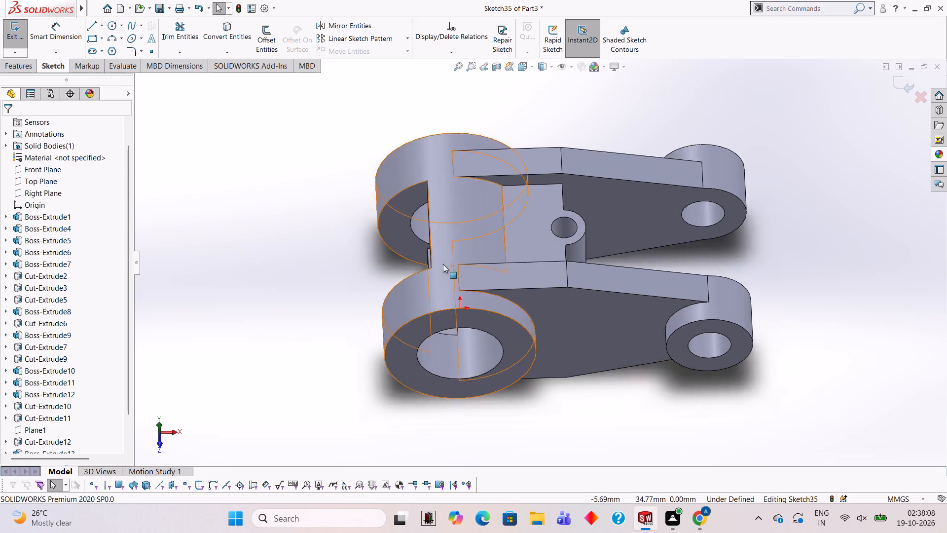
{"action": "middle_click_drag", "start_coordinate": [450, 266], "coordinate": [485, 189]}
{"action": "scroll", "coordinate": [459, 275], "scroll_direction": "down", "scroll_amount": 2}
{"action": "scroll", "coordinate": [466, 276], "scroll_direction": "up", "scroll_amount": 3}
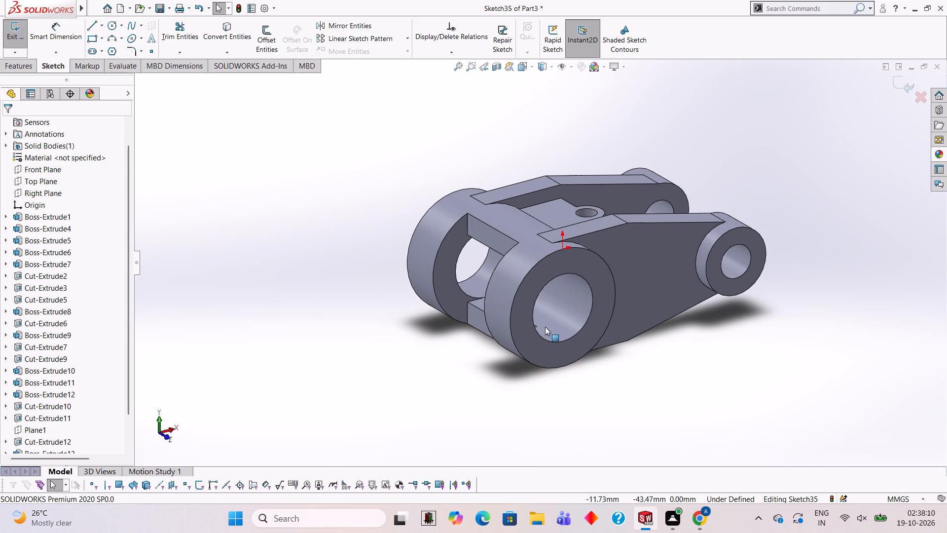
{"action": "key", "text": "Escape"}
{"action": "middle_click_drag", "start_coordinate": [628, 279], "coordinate": [615, 281]}
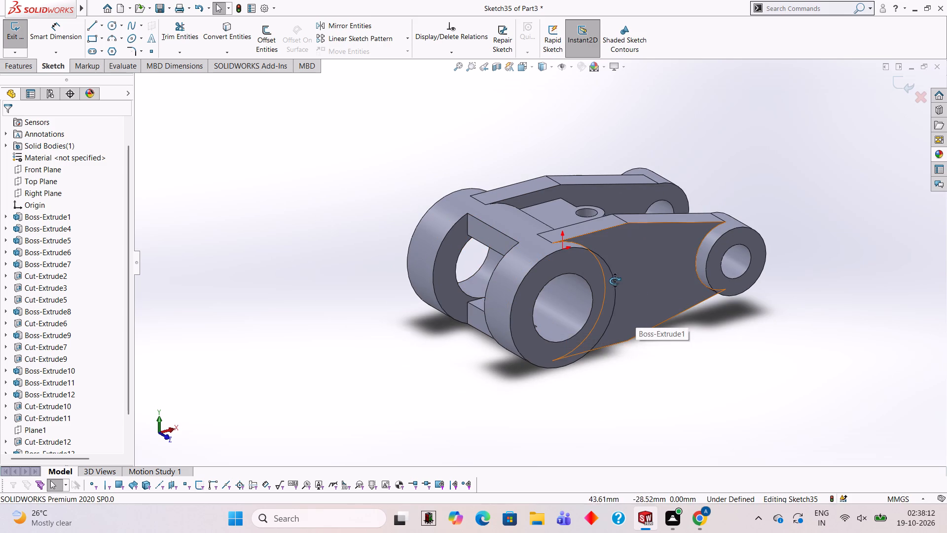
{"action": "middle_click_drag", "start_coordinate": [615, 281], "coordinate": [587, 369]}
{"action": "scroll", "coordinate": [589, 393], "scroll_direction": "down", "scroll_amount": 1}
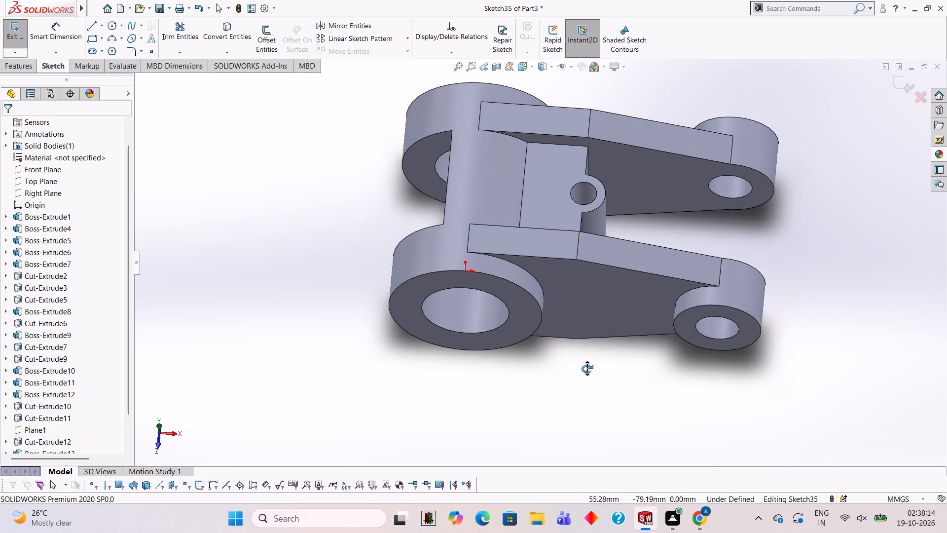
{"action": "middle_click_drag", "start_coordinate": [587, 369], "coordinate": [597, 276]}
{"action": "left_click", "coordinate": [595, 241]}
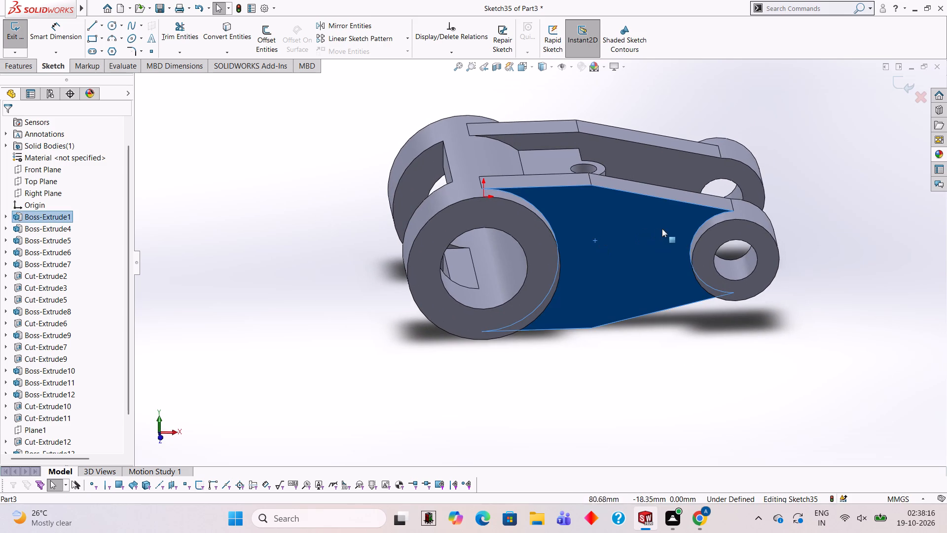
{"action": "left_click", "coordinate": [899, 85]}
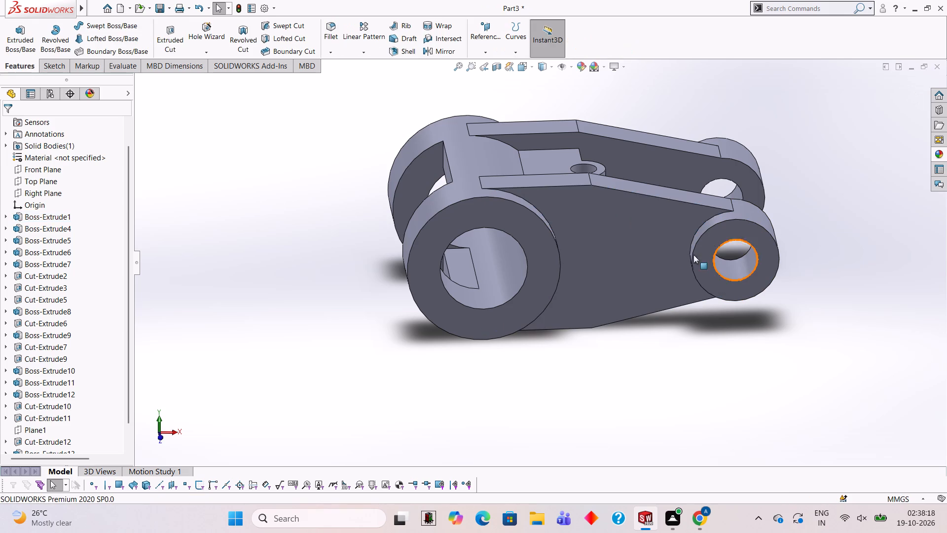
Start a new sketch on the outer face of the side arm between the large and small bosses, in isometric view.
{"action": "left_click", "coordinate": [643, 235]}
{"action": "left_click", "coordinate": [684, 207]}
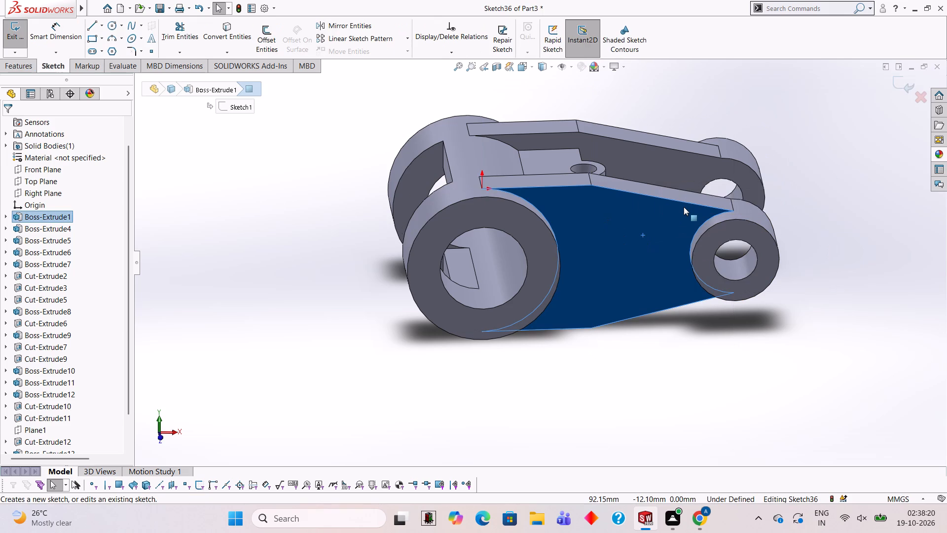
{"action": "key", "text": "ctrl+7"}
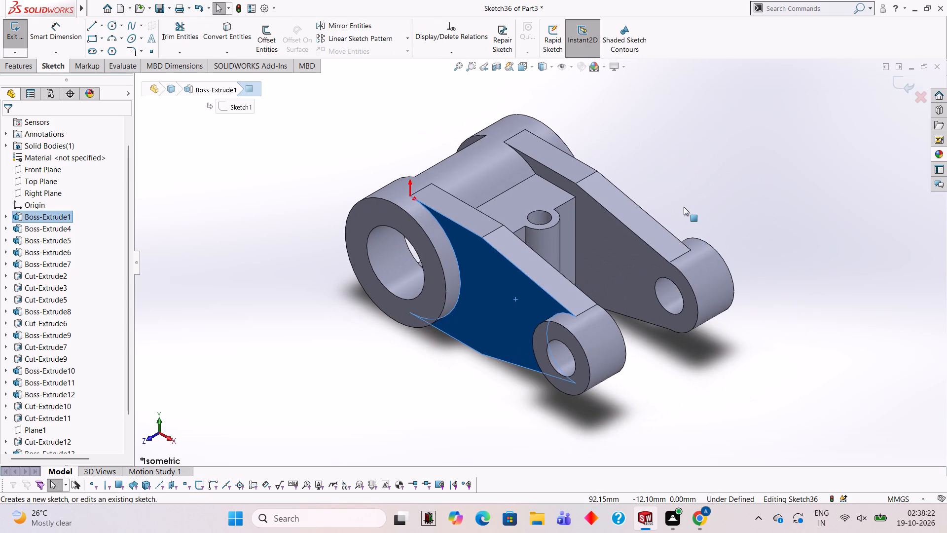
Examine the bracket's arms, bosses and centre block from all sides, and leave the empty sketch.
{"action": "key", "text": "ctrl+8"}
{"action": "scroll", "coordinate": [569, 253], "scroll_direction": "down", "scroll_amount": 2}
{"action": "scroll", "coordinate": [571, 253], "scroll_direction": "up", "scroll_amount": 2}
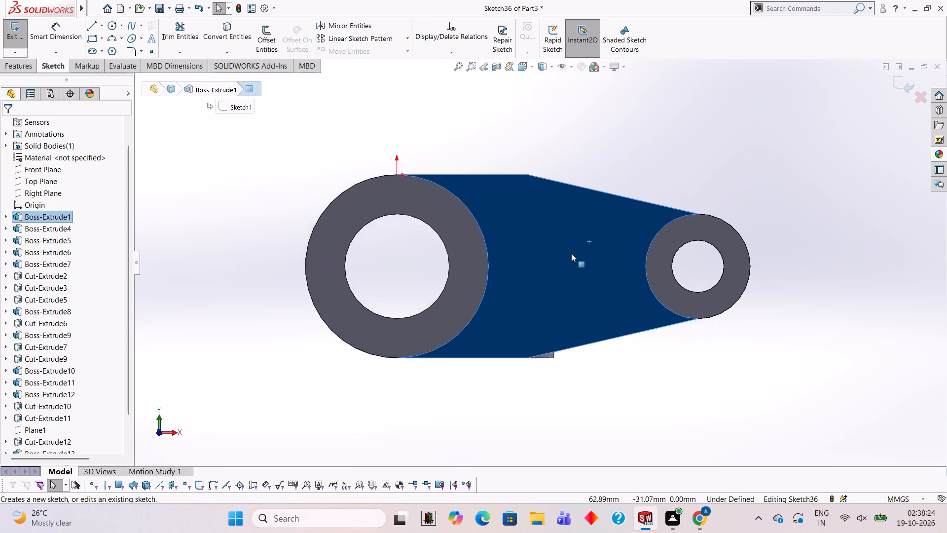
{"action": "scroll", "coordinate": [571, 253], "scroll_direction": "up", "scroll_amount": 1}
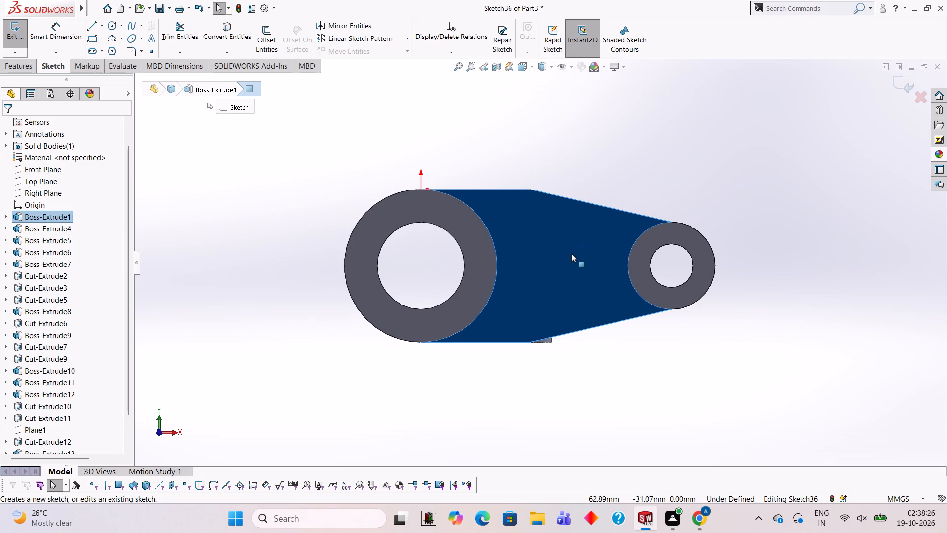
{"action": "scroll", "coordinate": [576, 256], "scroll_direction": "down", "scroll_amount": 3}
{"action": "middle_click_drag", "start_coordinate": [572, 254], "coordinate": [572, 309]}
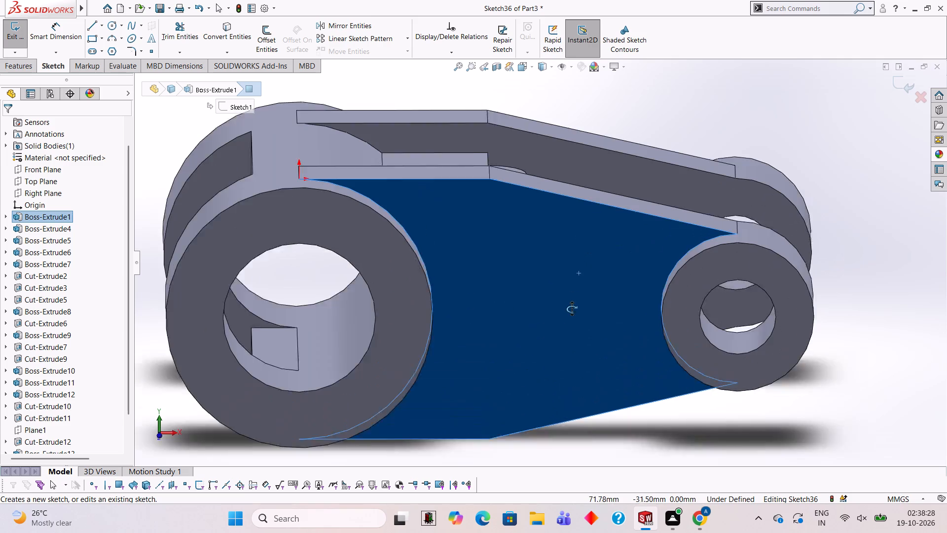
{"action": "middle_click_drag", "start_coordinate": [572, 309], "coordinate": [507, 225]}
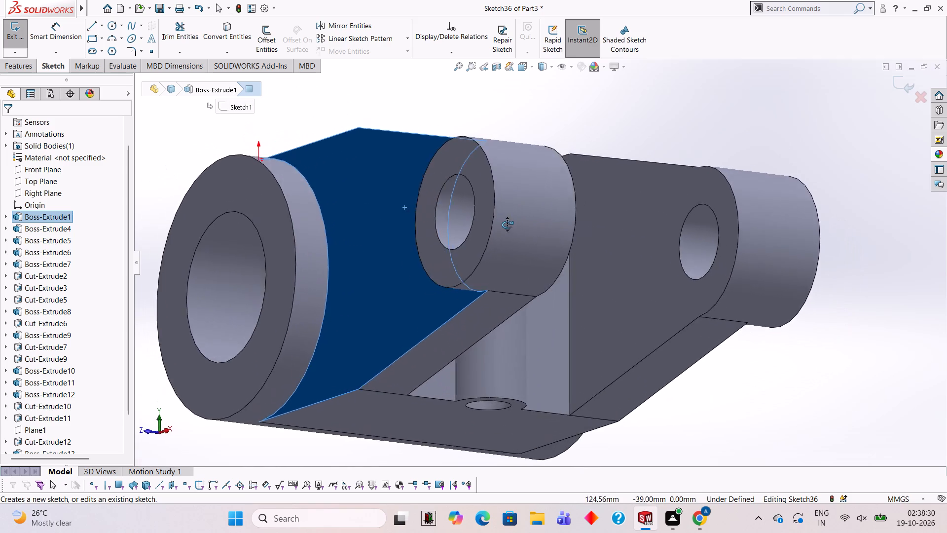
{"action": "middle_click_drag", "start_coordinate": [507, 225], "coordinate": [481, 260]}
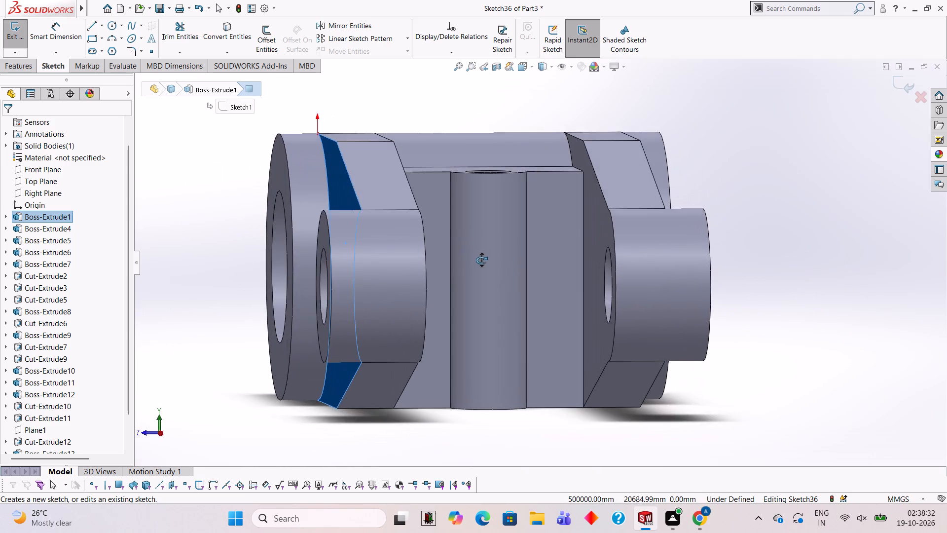
{"action": "middle_click_drag", "start_coordinate": [481, 260], "coordinate": [470, 258]}
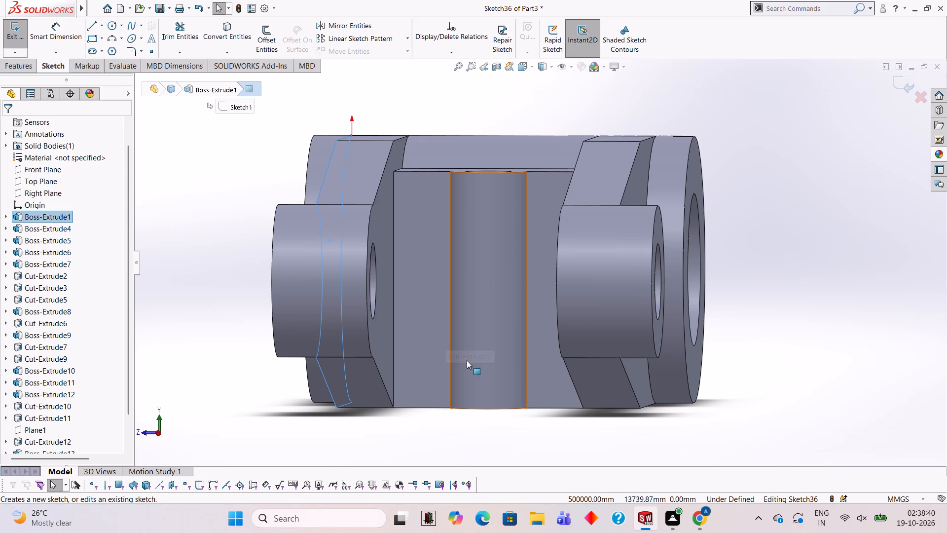
{"action": "scroll", "coordinate": [467, 313], "scroll_direction": "up", "scroll_amount": 1}
{"action": "middle_click_drag", "start_coordinate": [466, 313], "coordinate": [501, 201]}
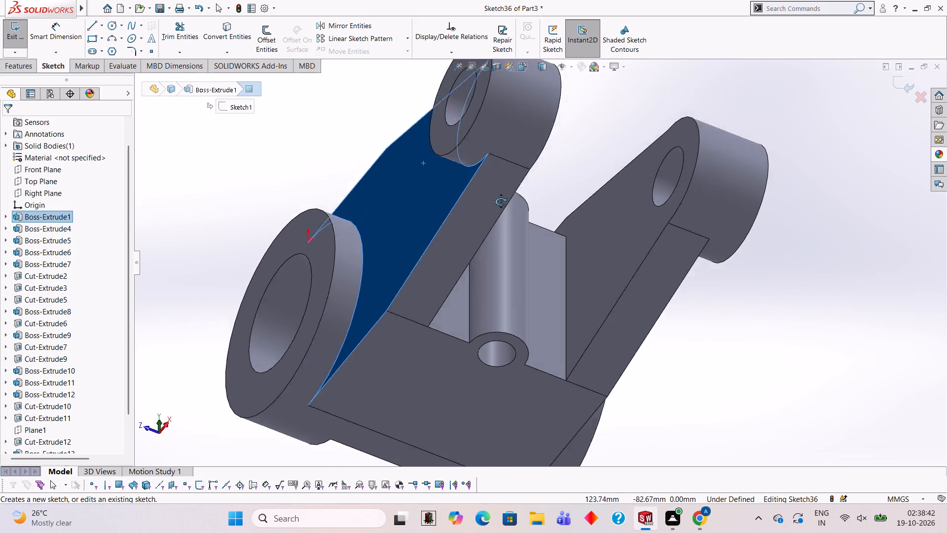
{"action": "middle_click_drag", "start_coordinate": [501, 201], "coordinate": [419, 354]}
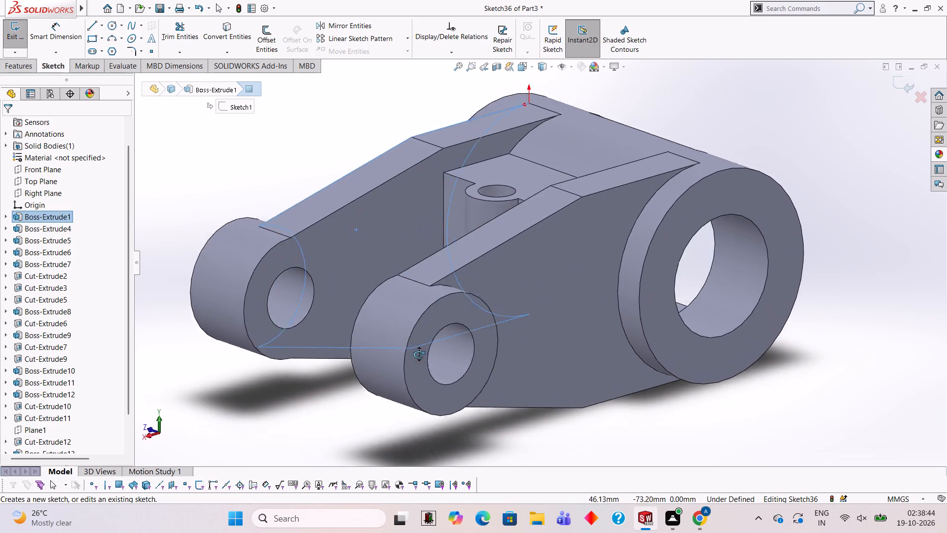
{"action": "middle_click_drag", "start_coordinate": [419, 354], "coordinate": [535, 404]}
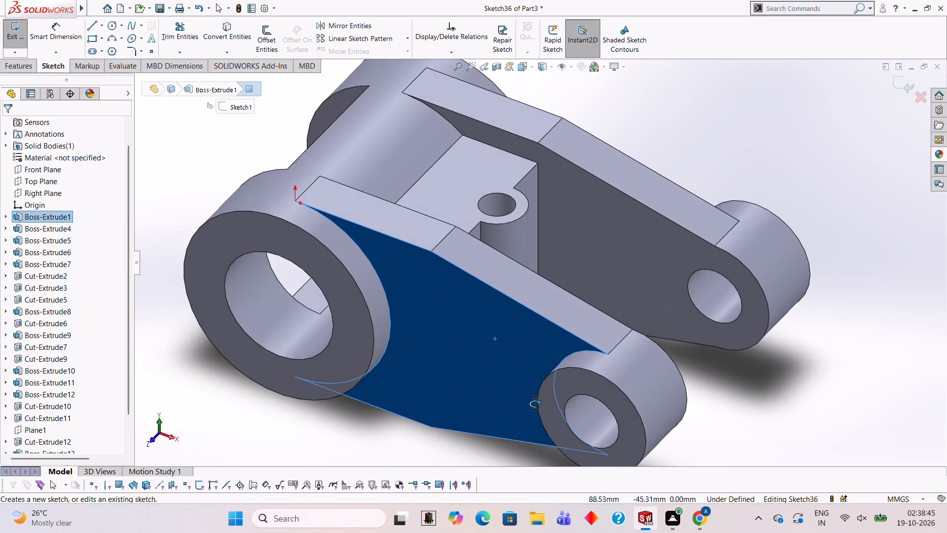
{"action": "middle_click_drag", "start_coordinate": [535, 404], "coordinate": [551, 210]}
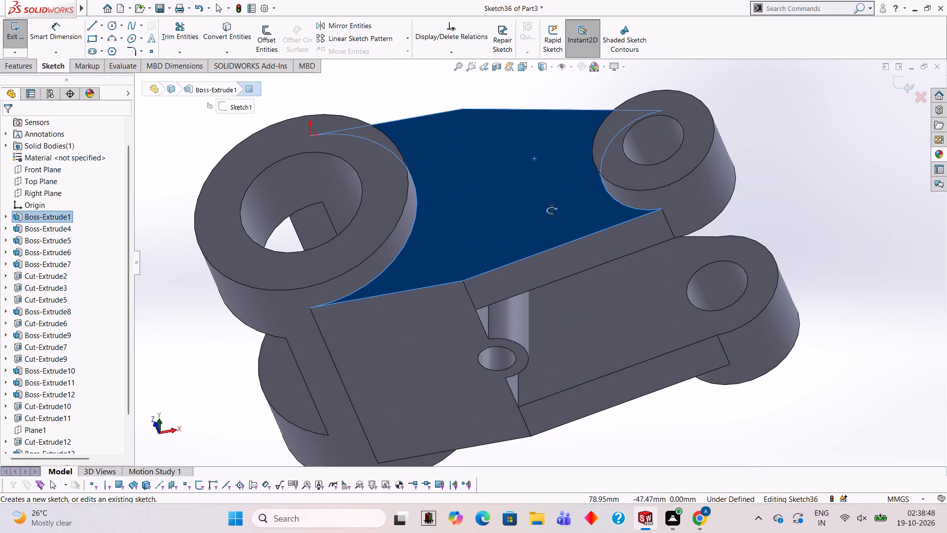
{"action": "middle_click_drag", "start_coordinate": [551, 210], "coordinate": [579, 358]}
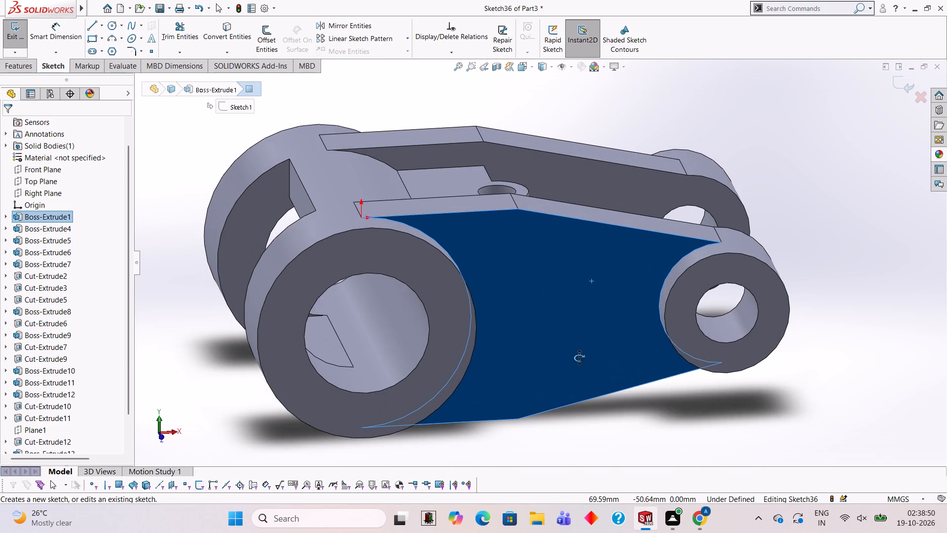
{"action": "middle_click_drag", "start_coordinate": [579, 358], "coordinate": [576, 356]}
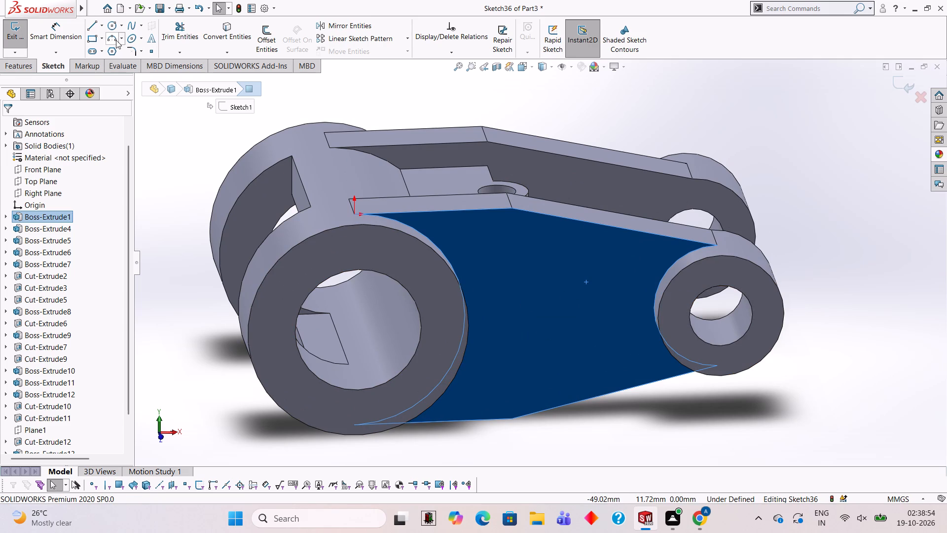
{"action": "left_click", "coordinate": [903, 76]}
On the arm's outer side face, sketch a vertical line between the bend corners and an about 66.7 mm line along the lower sloped edge.
{"action": "left_click", "coordinate": [532, 267]}
{"action": "left_click", "coordinate": [577, 240]}
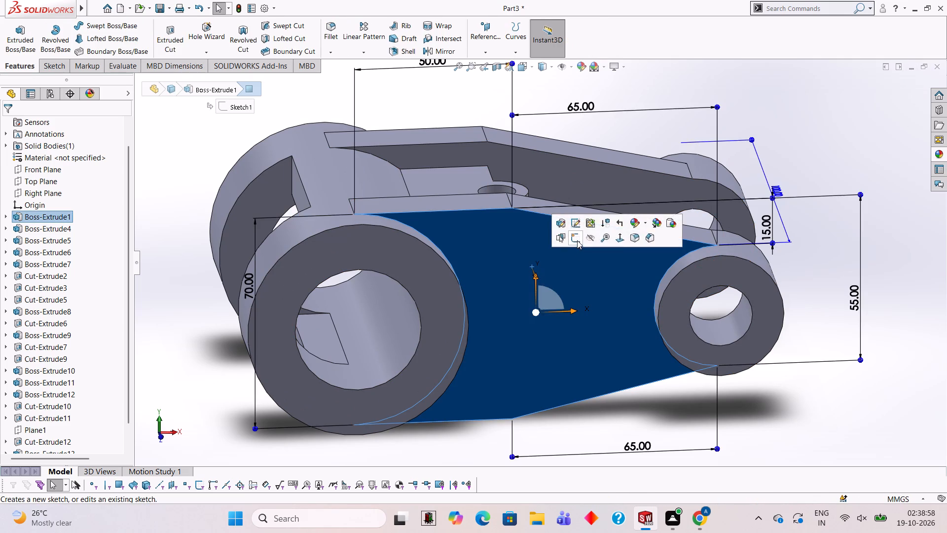
{"action": "key", "text": "ctrl+8"}
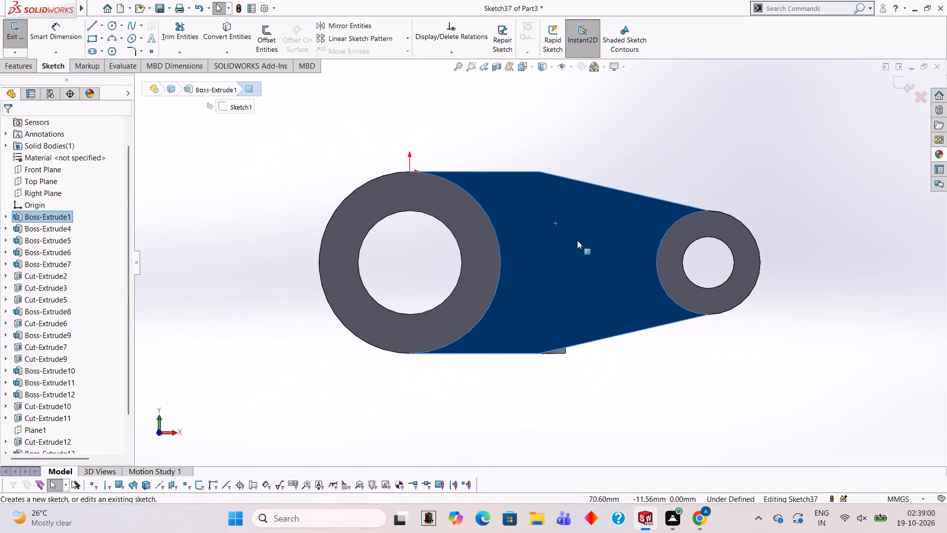
{"action": "scroll", "coordinate": [612, 265], "scroll_direction": "down", "scroll_amount": 4}
{"action": "scroll", "coordinate": [547, 257], "scroll_direction": "up", "scroll_amount": 3}
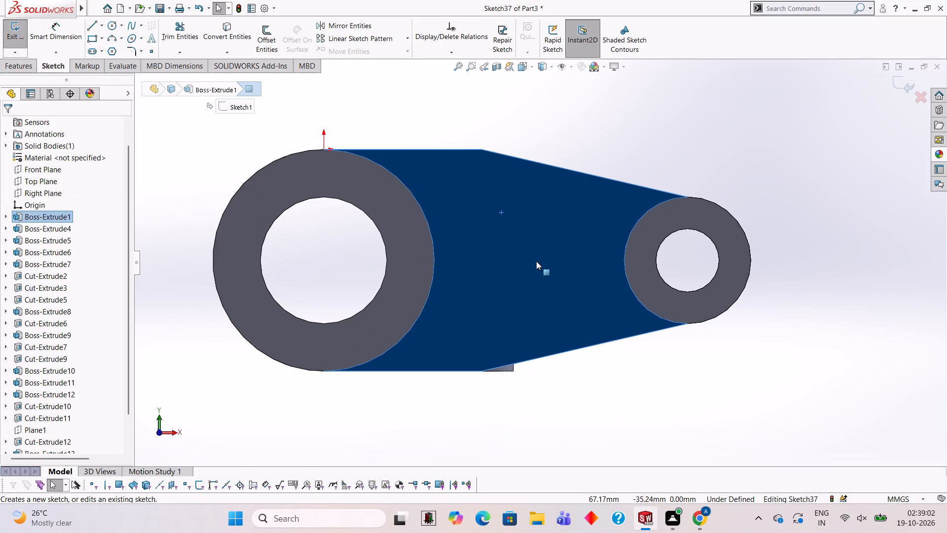
{"action": "left_click", "coordinate": [99, 28]}
{"action": "left_click", "coordinate": [95, 25]}
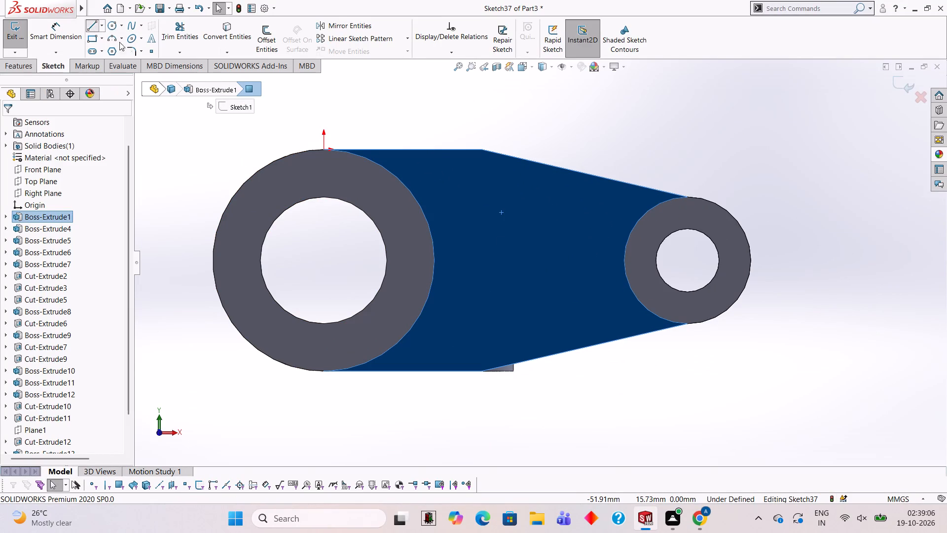
{"action": "left_click", "coordinate": [481, 148]}
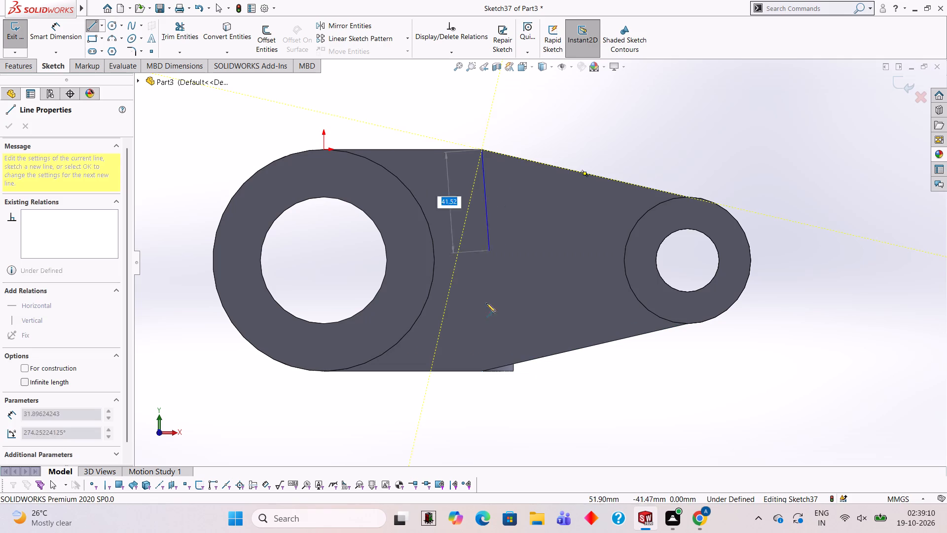
{"action": "left_click", "coordinate": [481, 370]}
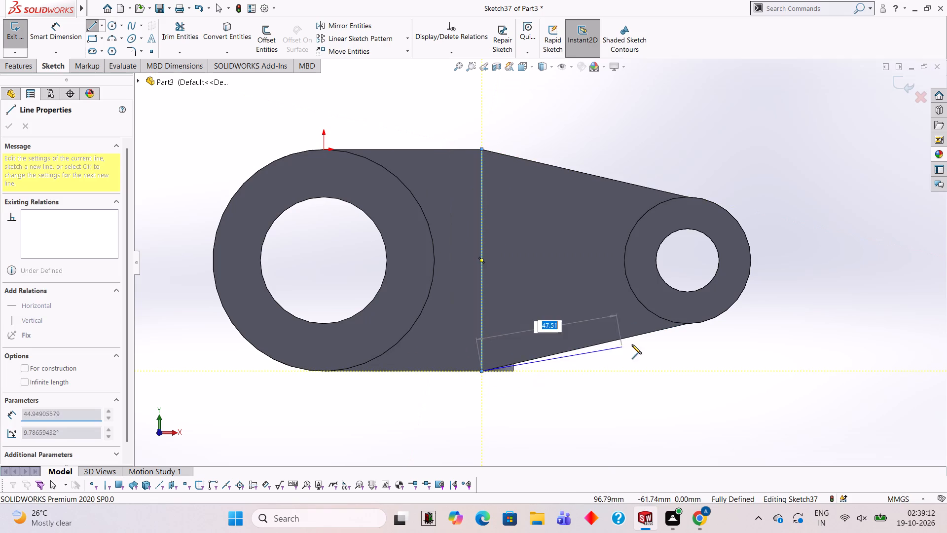
{"action": "left_click", "coordinate": [686, 324]}
{"action": "key", "text": "Escape"}
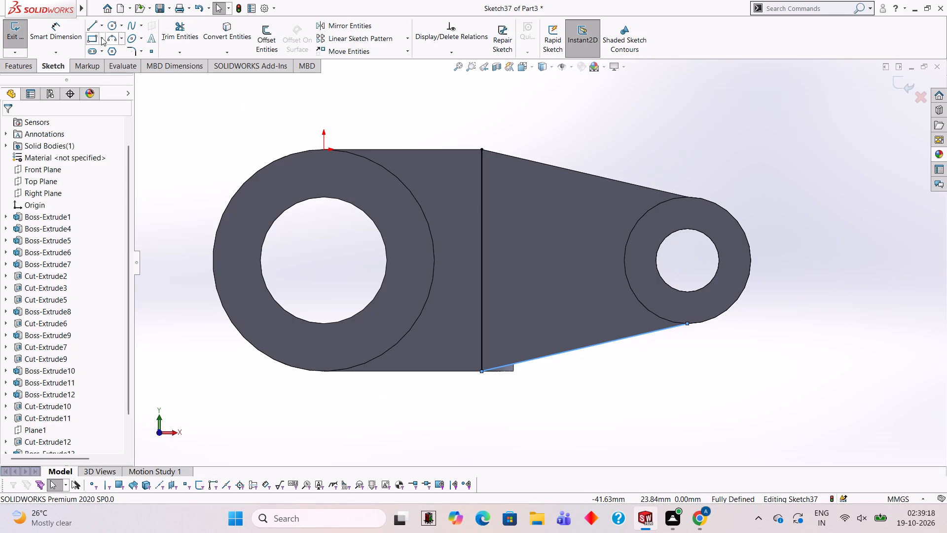
Sketch an about 66.7 mm line along the arm's upper sloped edge from the bend corner to the small boss's top.
{"action": "left_click", "coordinate": [93, 19]}
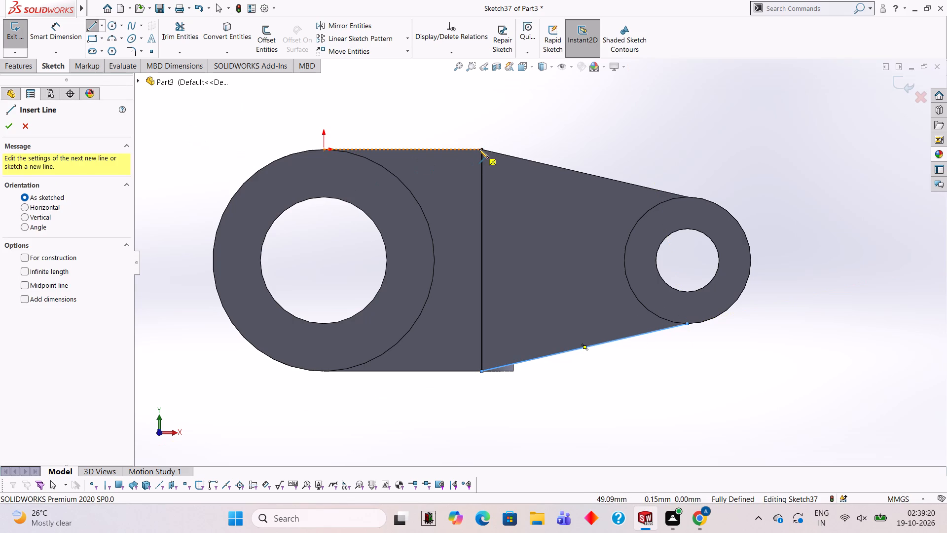
{"action": "left_click", "coordinate": [480, 149]}
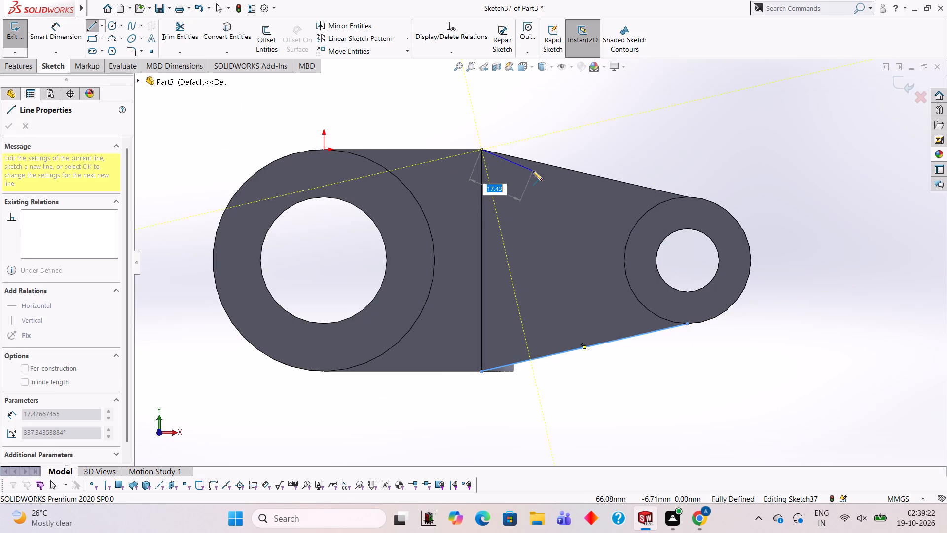
{"action": "left_click", "coordinate": [688, 195]}
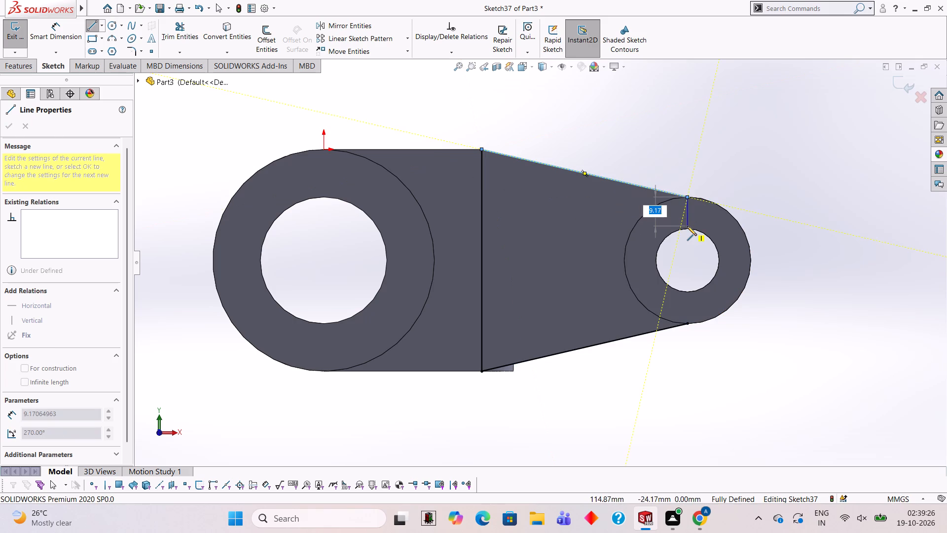
{"action": "key", "text": "Escape"}
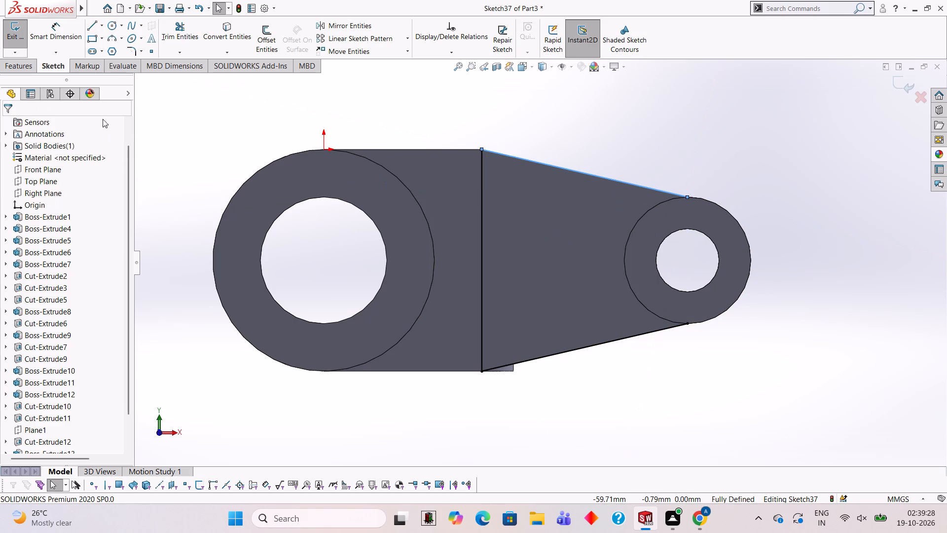
Sketch a 40 mm diameter circle concentric with the small end boss.
{"action": "left_click", "coordinate": [110, 26]}
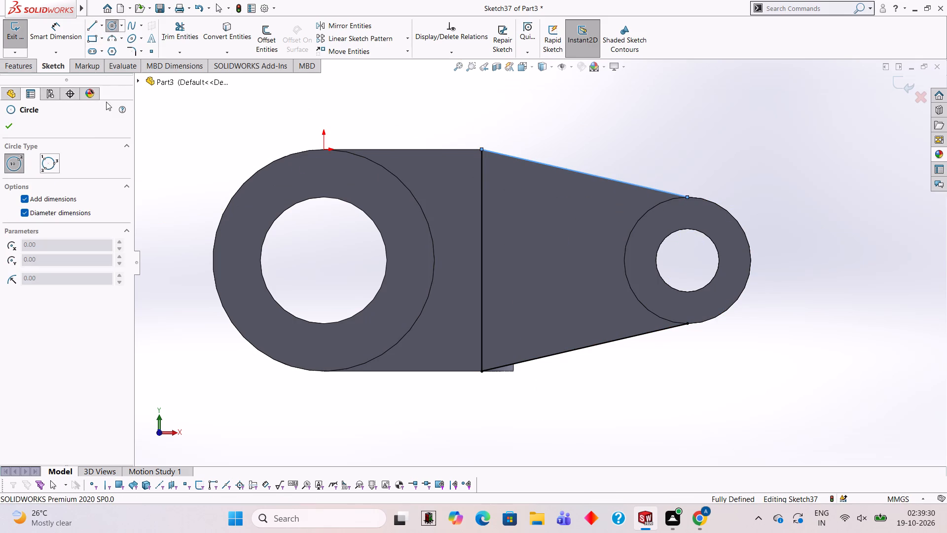
{"action": "scroll", "coordinate": [490, 532], "scroll_direction": "up", "scroll_amount": 4}
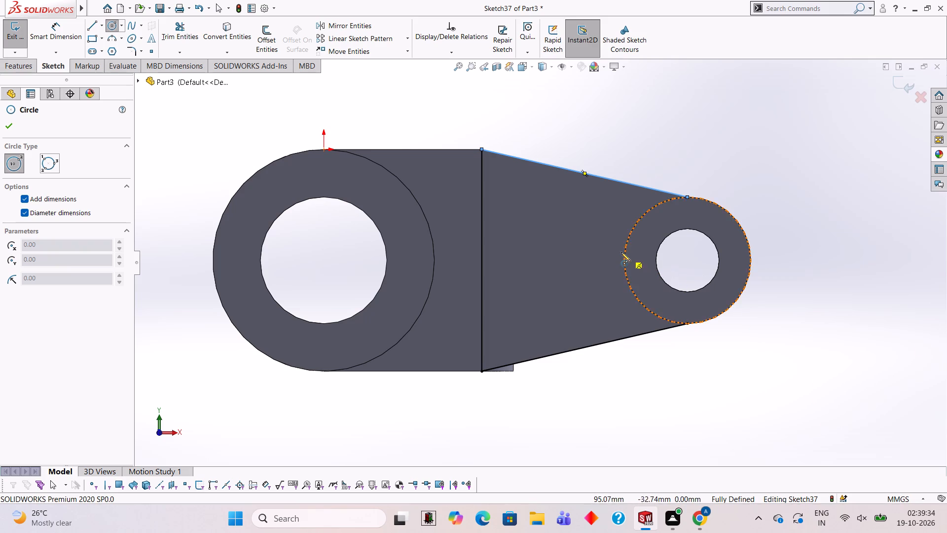
{"action": "left_click", "coordinate": [688, 259]}
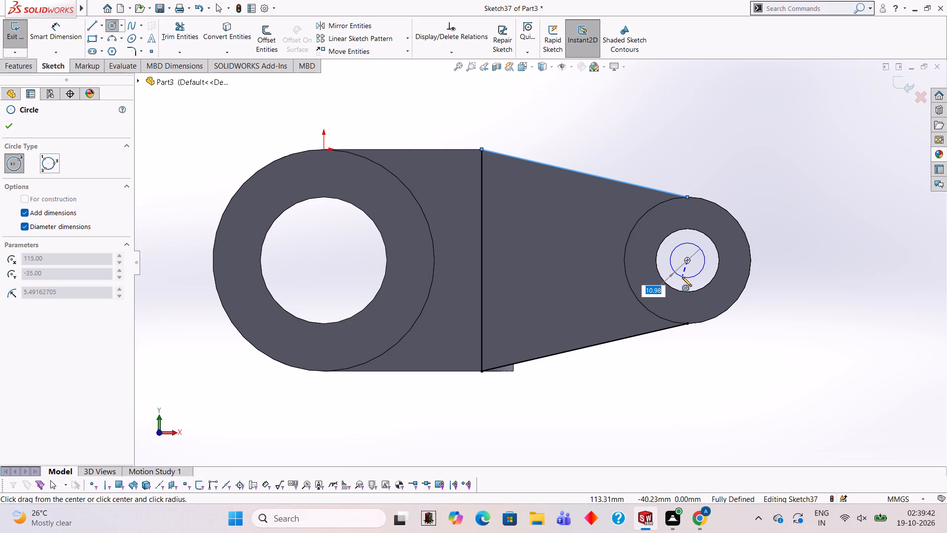
{"action": "type", "text": "40"}
{"action": "key", "text": "Return"}
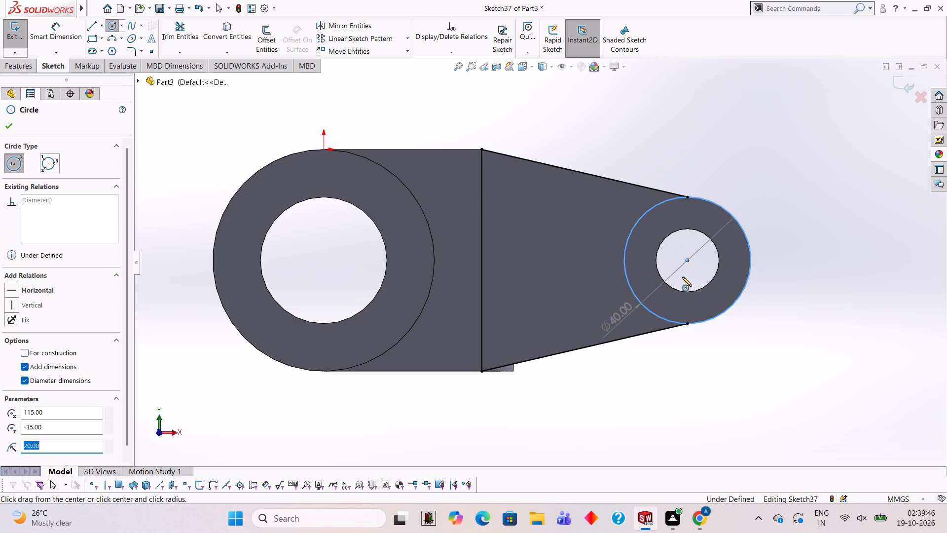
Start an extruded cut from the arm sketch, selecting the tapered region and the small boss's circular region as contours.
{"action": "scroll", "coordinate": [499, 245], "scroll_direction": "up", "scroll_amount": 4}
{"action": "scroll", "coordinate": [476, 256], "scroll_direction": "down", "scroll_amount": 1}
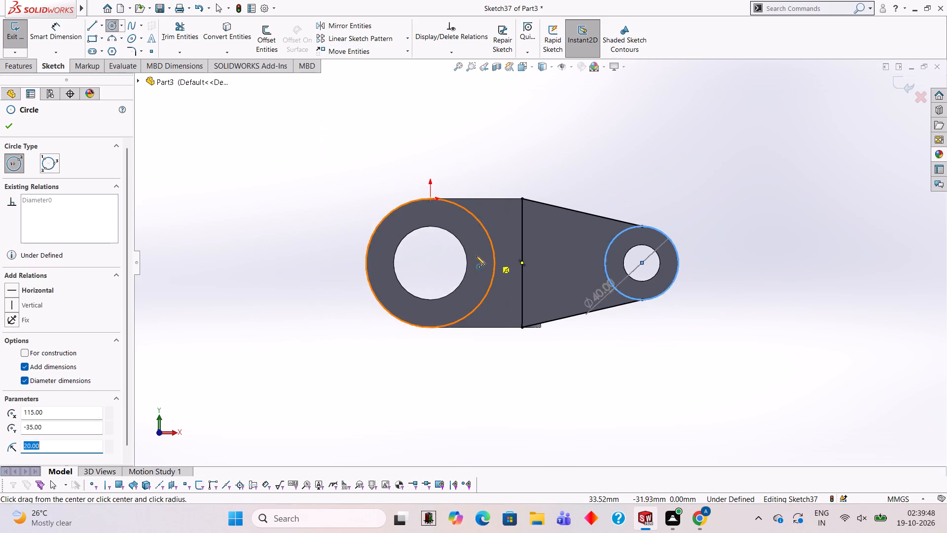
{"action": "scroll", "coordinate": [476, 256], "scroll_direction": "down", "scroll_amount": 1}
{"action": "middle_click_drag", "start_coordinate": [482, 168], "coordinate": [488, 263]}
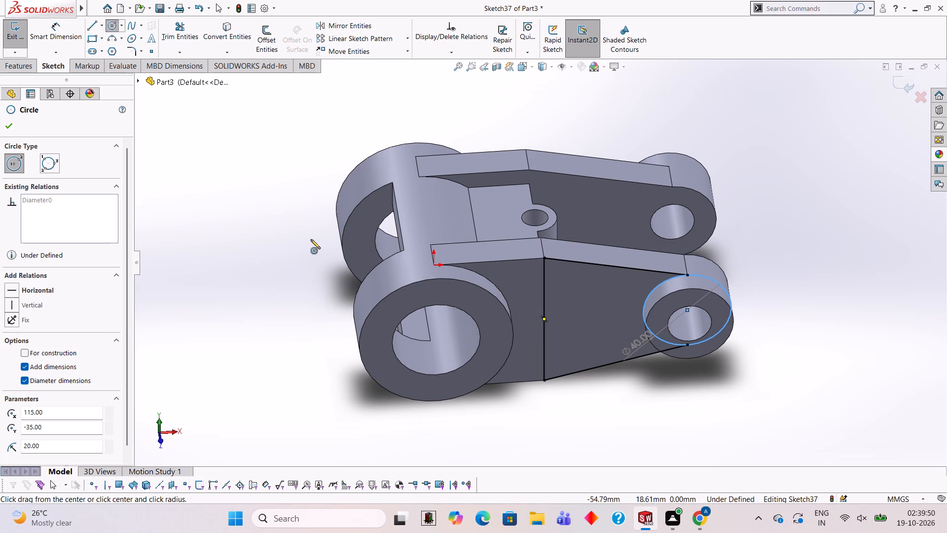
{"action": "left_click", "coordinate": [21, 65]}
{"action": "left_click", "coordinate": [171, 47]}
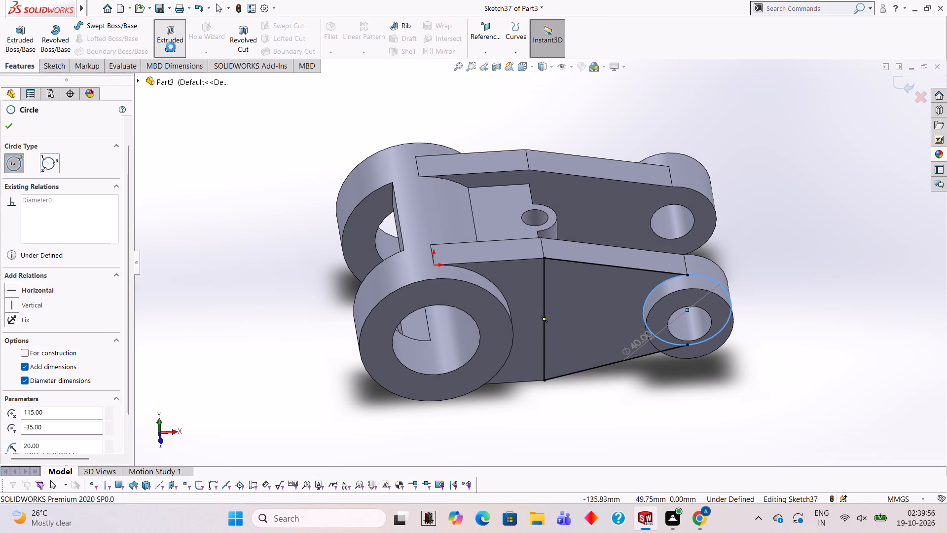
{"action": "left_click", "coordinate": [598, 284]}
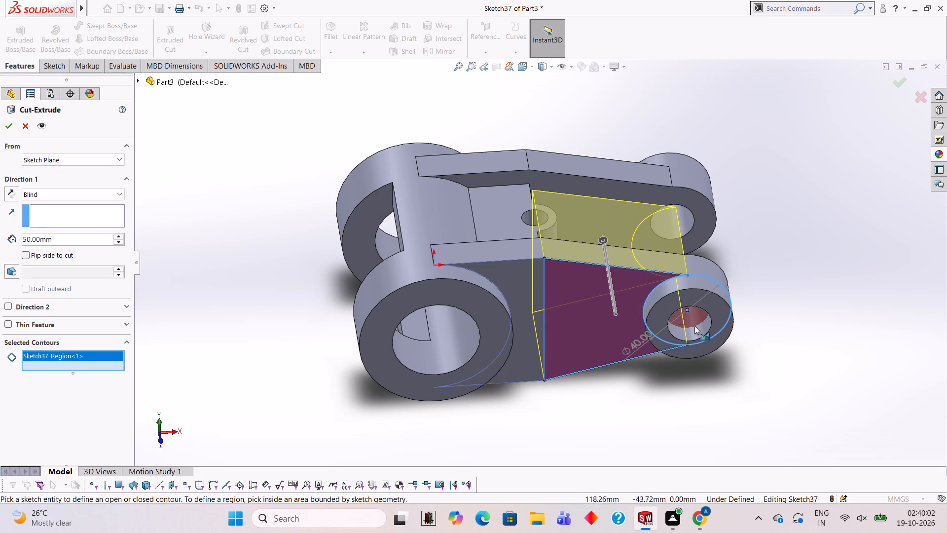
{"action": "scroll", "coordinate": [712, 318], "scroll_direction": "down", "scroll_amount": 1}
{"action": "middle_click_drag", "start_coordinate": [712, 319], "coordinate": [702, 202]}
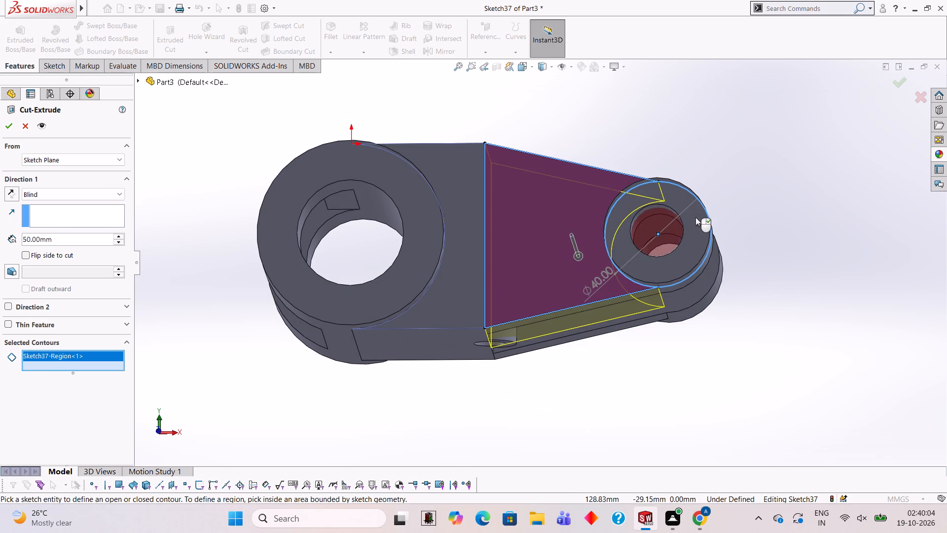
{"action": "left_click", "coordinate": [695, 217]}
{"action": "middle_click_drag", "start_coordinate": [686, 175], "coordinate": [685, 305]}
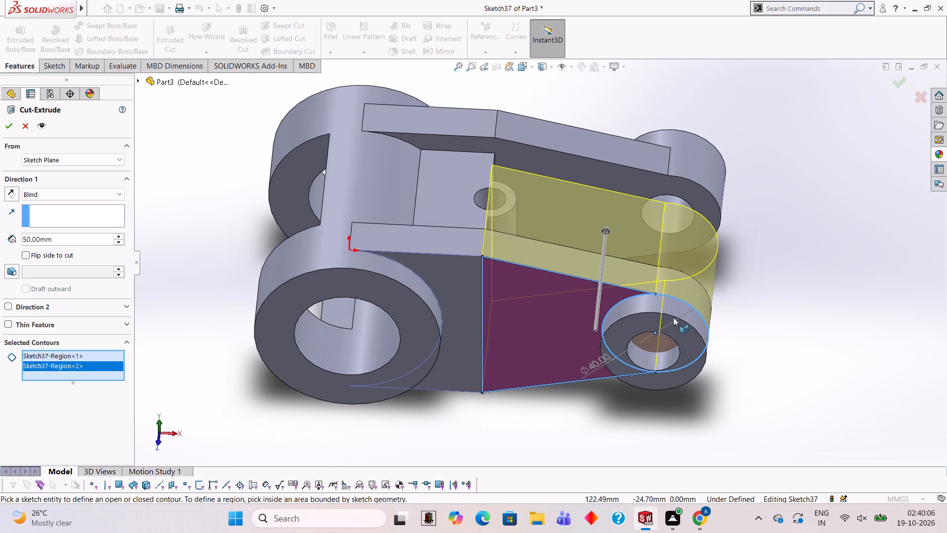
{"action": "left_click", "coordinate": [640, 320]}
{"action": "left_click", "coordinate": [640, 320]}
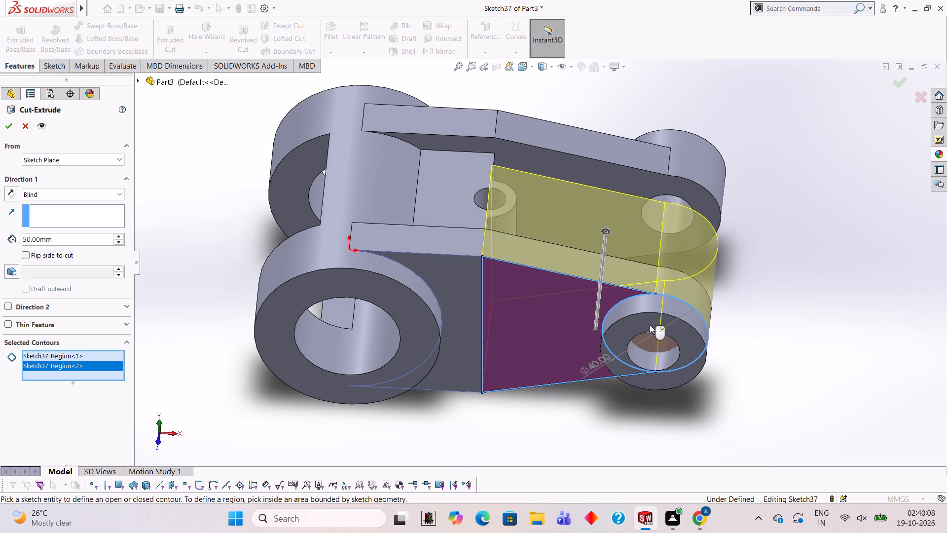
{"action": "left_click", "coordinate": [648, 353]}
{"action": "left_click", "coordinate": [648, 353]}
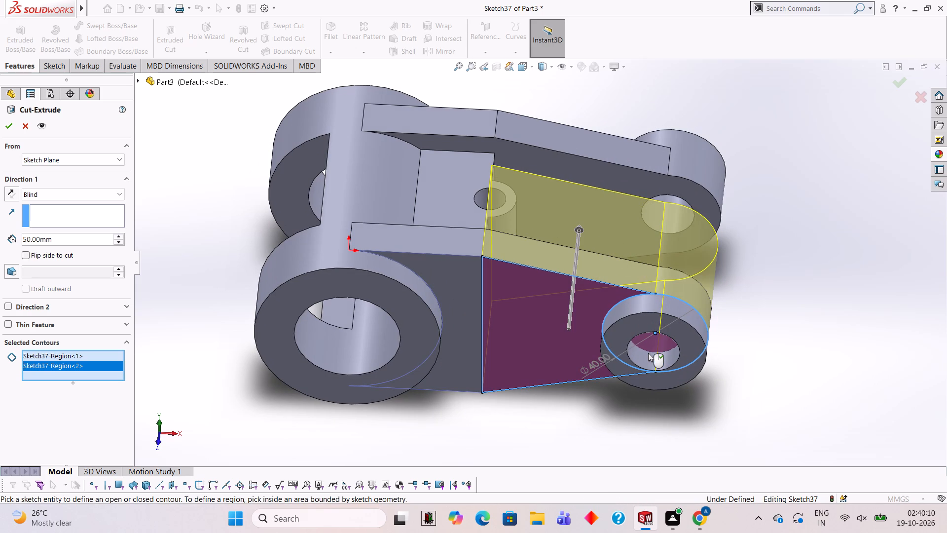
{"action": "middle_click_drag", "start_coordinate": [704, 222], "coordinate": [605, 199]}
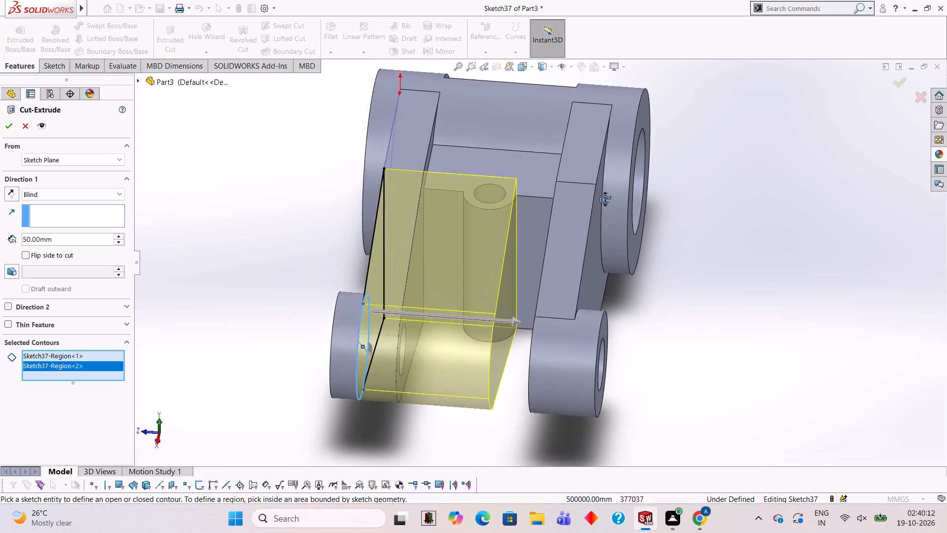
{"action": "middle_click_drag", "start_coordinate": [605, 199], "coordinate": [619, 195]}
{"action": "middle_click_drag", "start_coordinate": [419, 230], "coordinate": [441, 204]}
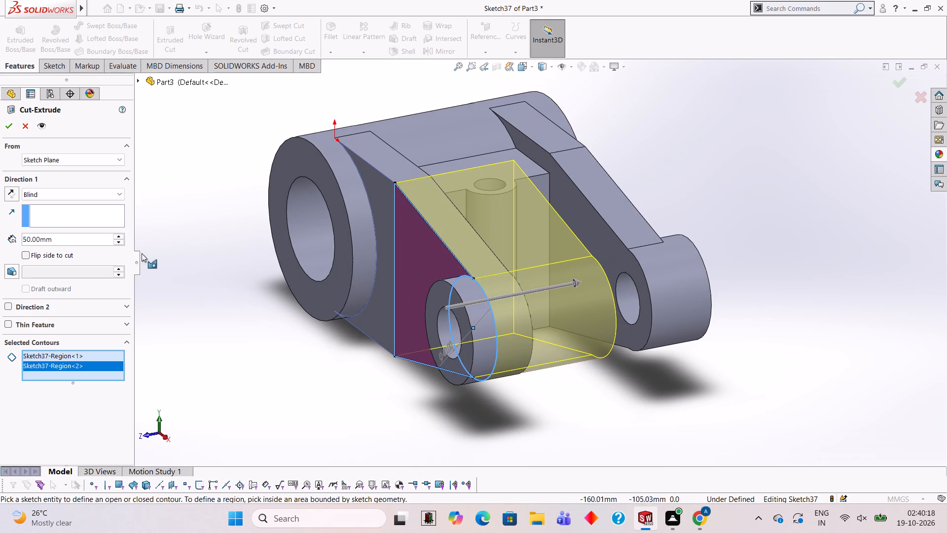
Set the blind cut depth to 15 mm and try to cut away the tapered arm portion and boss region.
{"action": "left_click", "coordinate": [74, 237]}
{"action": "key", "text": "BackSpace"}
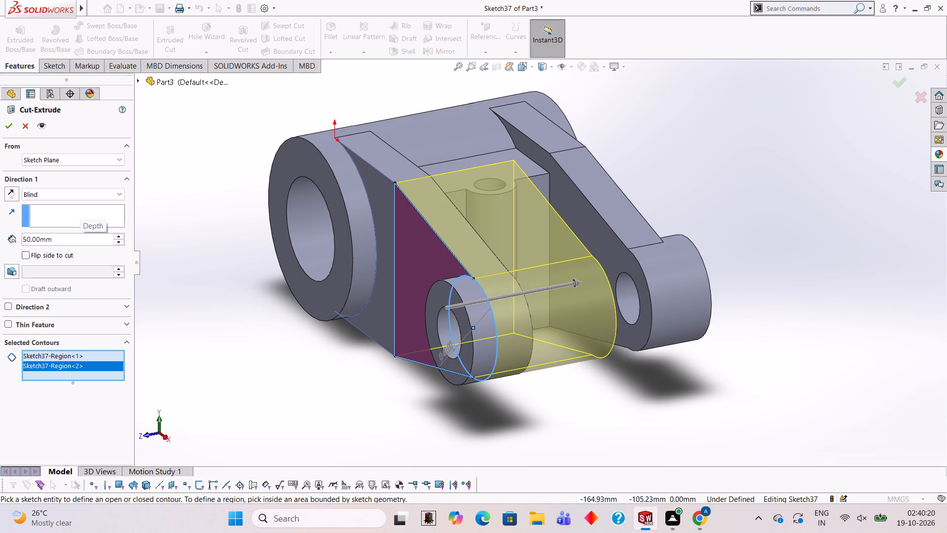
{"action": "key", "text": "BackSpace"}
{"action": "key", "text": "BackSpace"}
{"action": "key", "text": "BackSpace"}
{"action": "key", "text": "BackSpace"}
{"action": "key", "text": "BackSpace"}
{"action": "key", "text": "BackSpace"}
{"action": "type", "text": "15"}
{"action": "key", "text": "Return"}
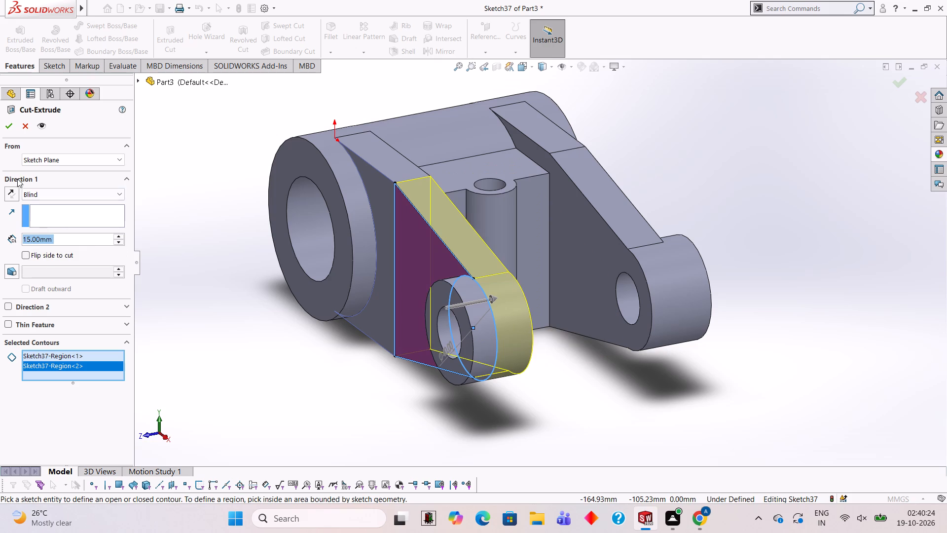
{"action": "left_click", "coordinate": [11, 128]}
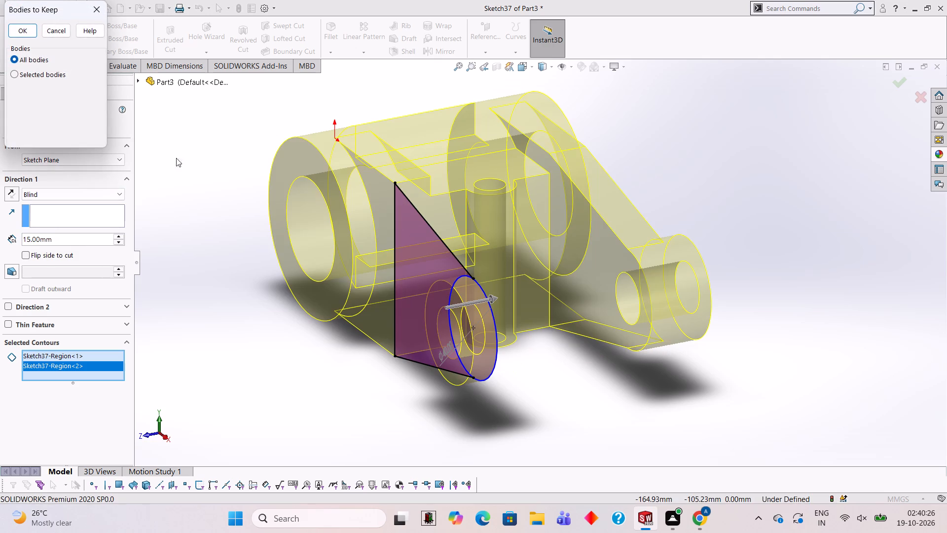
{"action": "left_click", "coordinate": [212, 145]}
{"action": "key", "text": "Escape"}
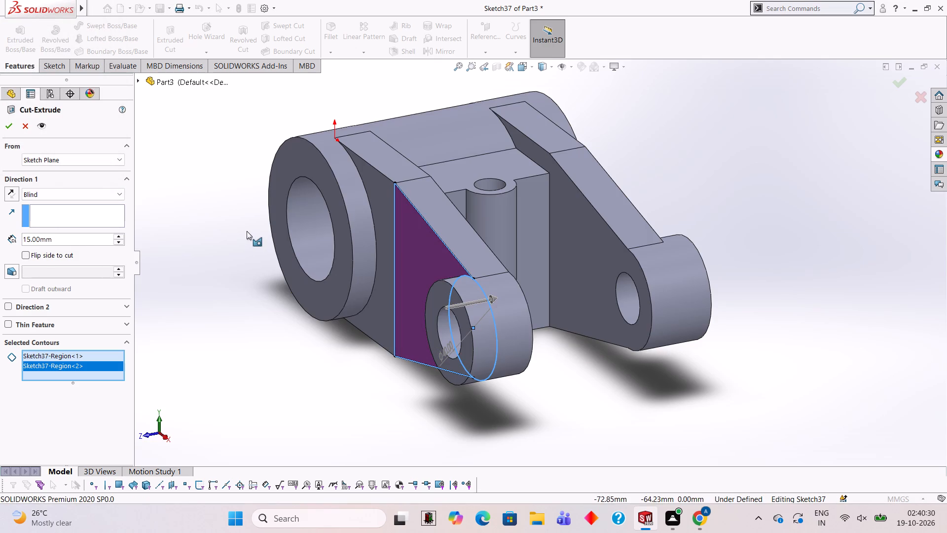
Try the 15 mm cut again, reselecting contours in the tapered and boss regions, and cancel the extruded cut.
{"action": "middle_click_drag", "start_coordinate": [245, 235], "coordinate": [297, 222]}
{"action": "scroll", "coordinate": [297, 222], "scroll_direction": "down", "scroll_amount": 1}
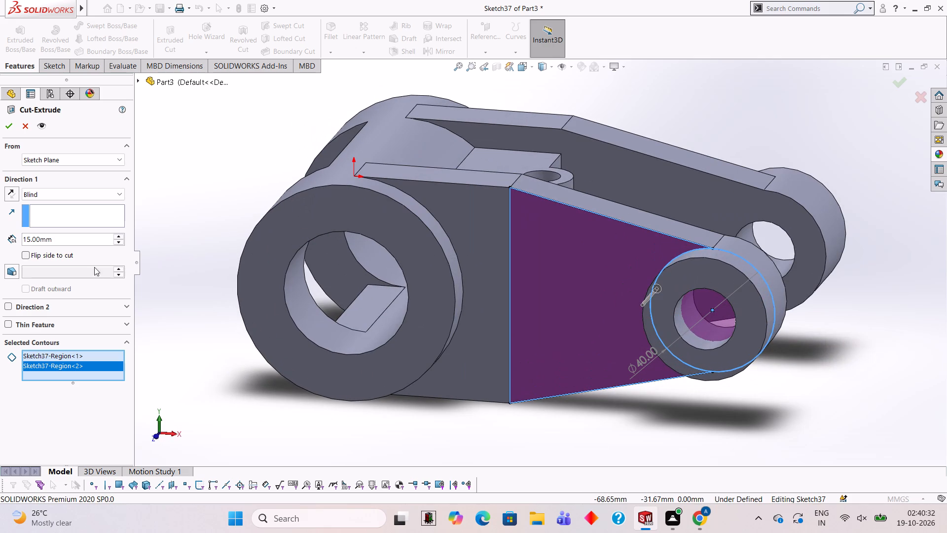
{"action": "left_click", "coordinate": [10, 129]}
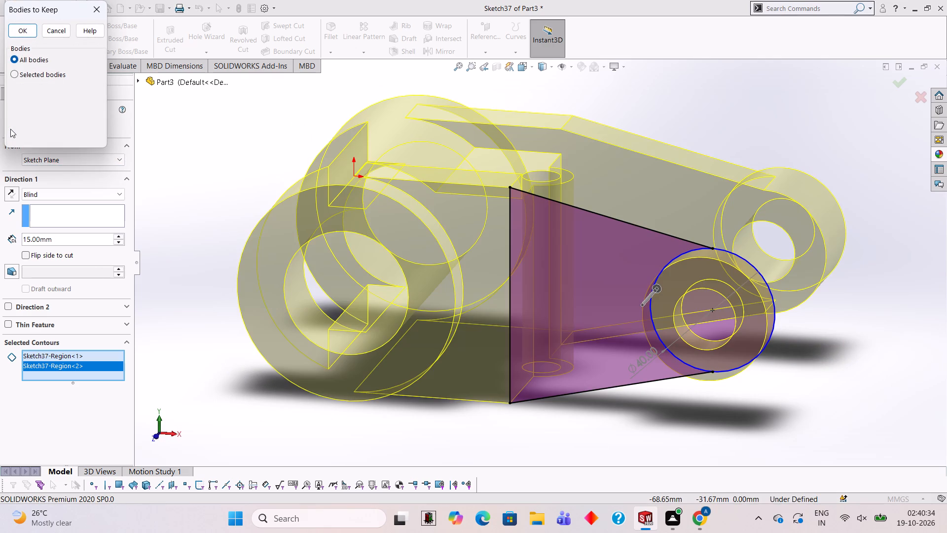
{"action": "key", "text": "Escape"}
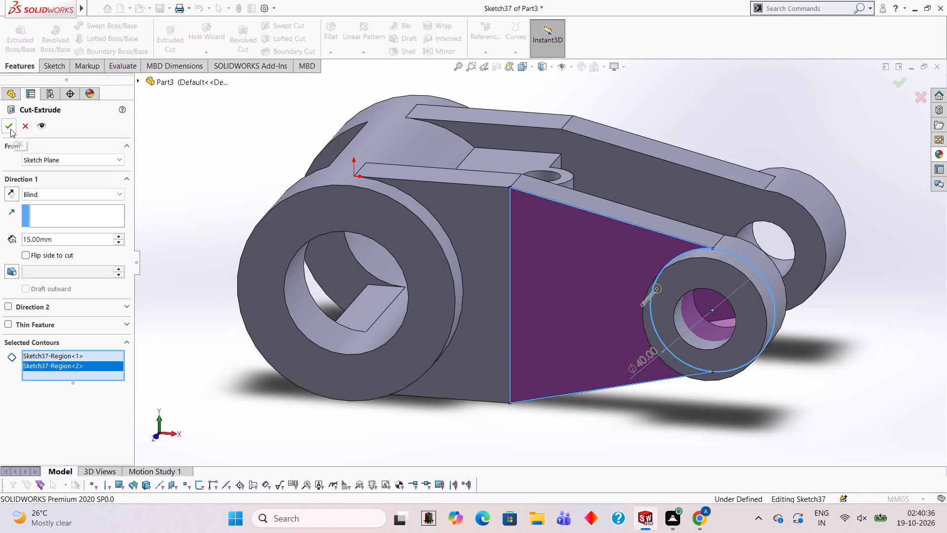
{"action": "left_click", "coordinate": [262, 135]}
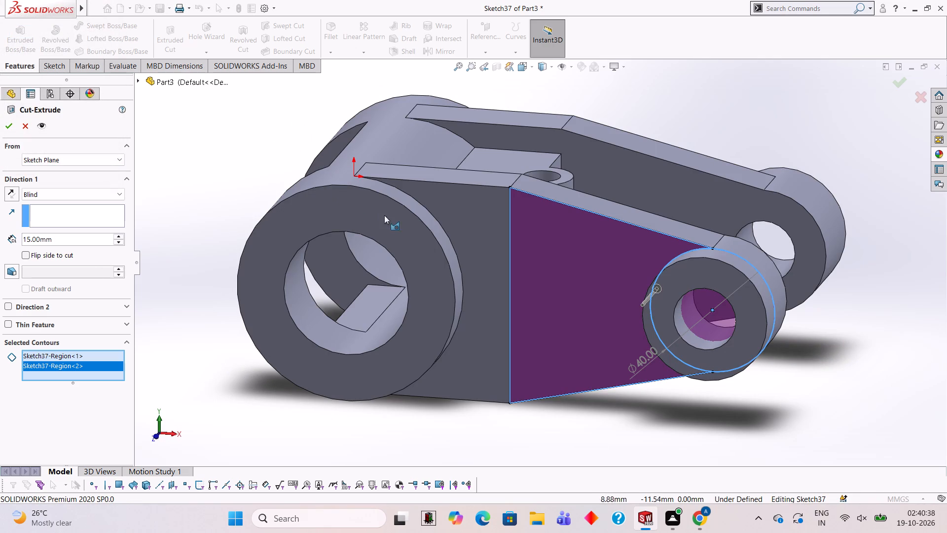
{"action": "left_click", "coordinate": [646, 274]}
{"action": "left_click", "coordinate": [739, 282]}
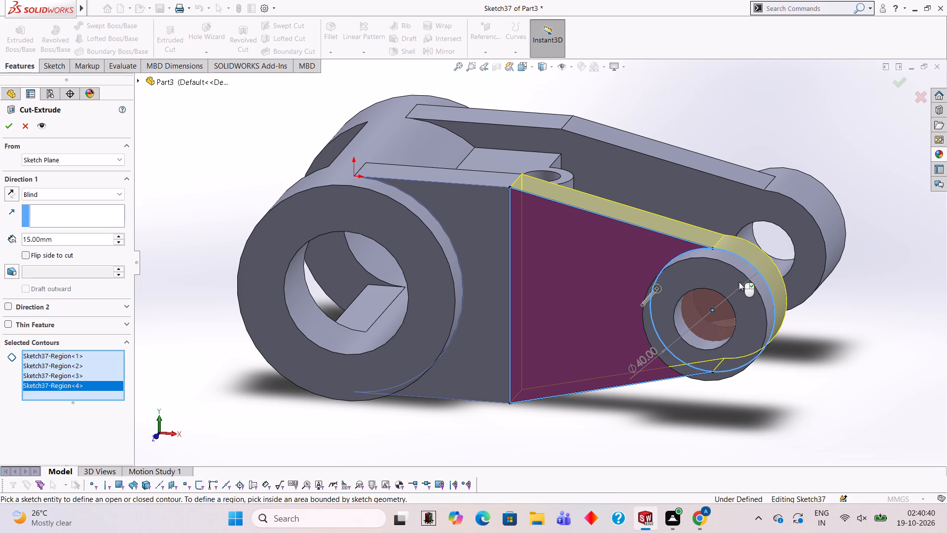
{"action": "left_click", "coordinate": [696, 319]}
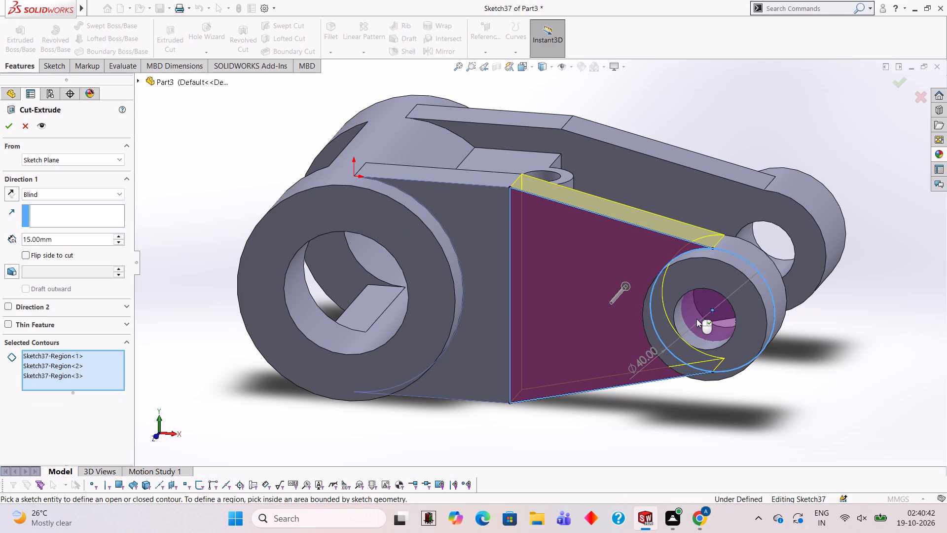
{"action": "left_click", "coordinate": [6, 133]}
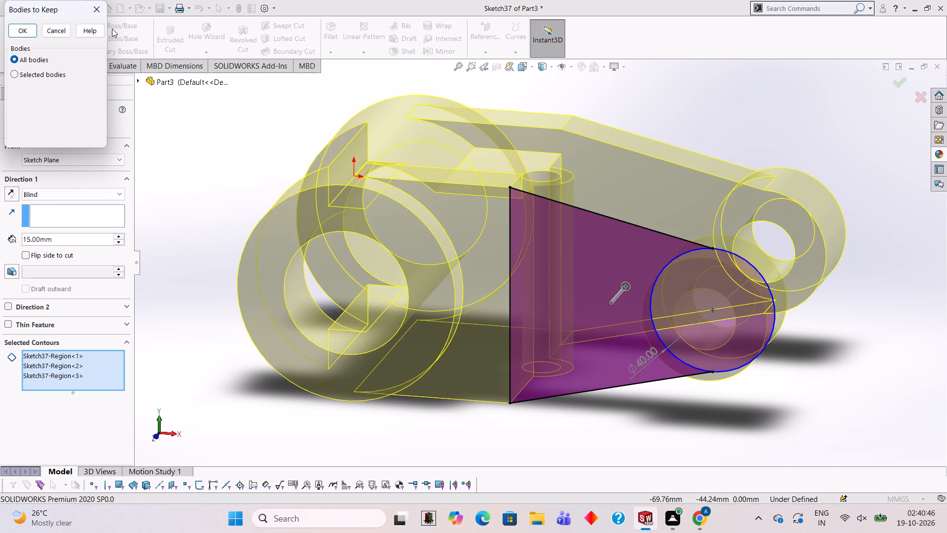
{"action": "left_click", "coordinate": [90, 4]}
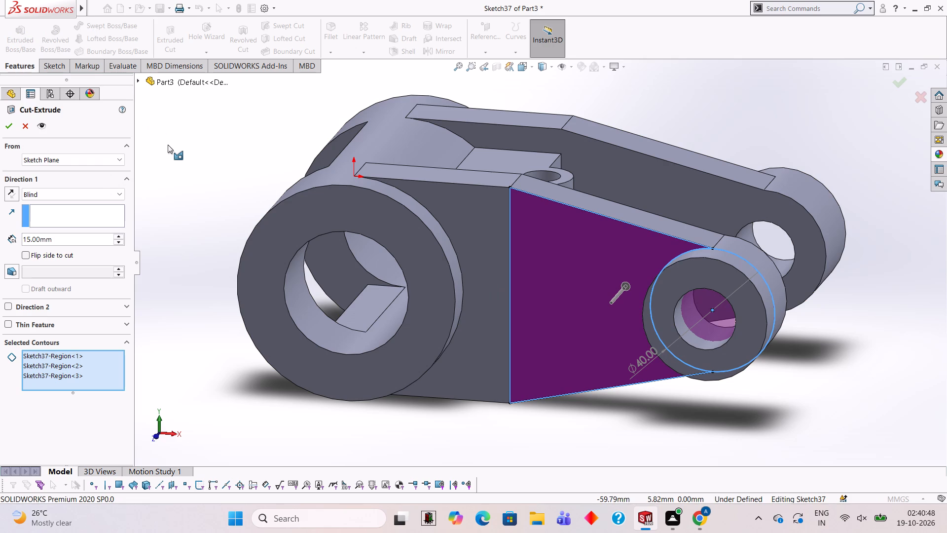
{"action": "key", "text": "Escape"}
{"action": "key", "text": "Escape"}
Start a new extruded cut from the arm sketch with only the tapered region beside the small boss as its contour.
{"action": "scroll", "coordinate": [311, 193], "scroll_direction": "up", "scroll_amount": 1}
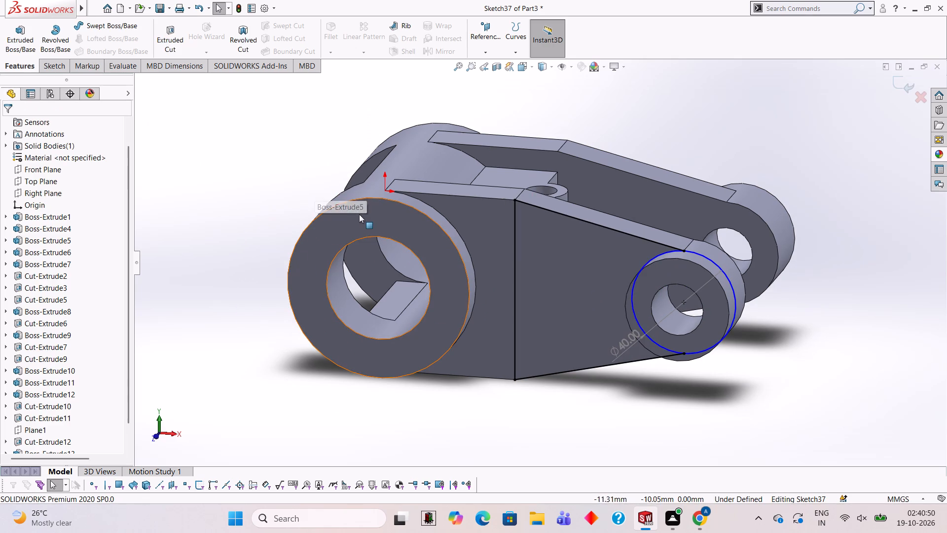
{"action": "middle_click_drag", "start_coordinate": [457, 239], "coordinate": [493, 194]}
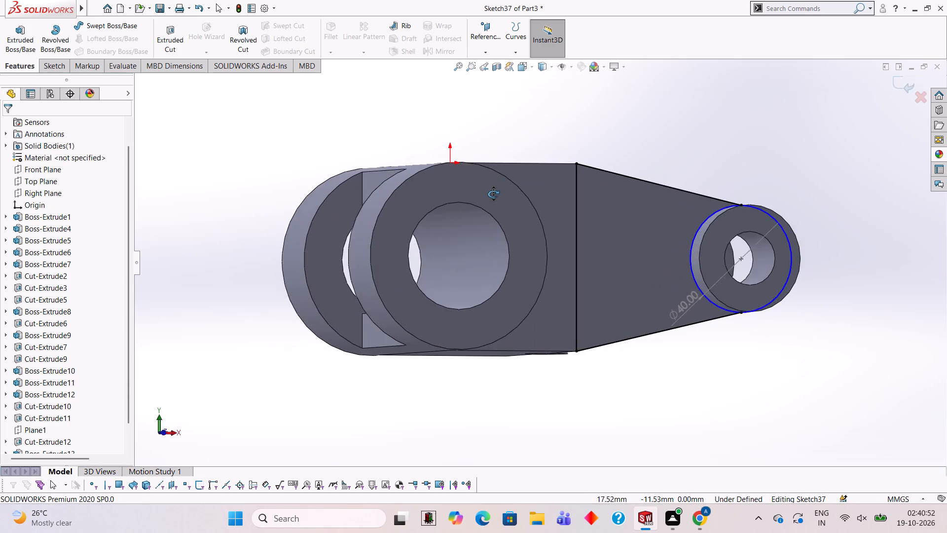
{"action": "middle_click_drag", "start_coordinate": [493, 194], "coordinate": [469, 209]}
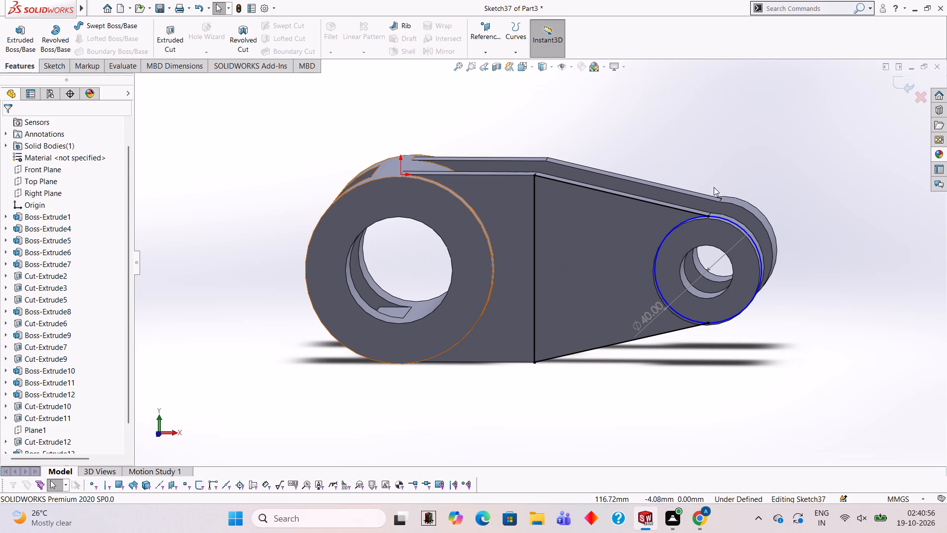
{"action": "middle_click_drag", "start_coordinate": [673, 214], "coordinate": [667, 214]}
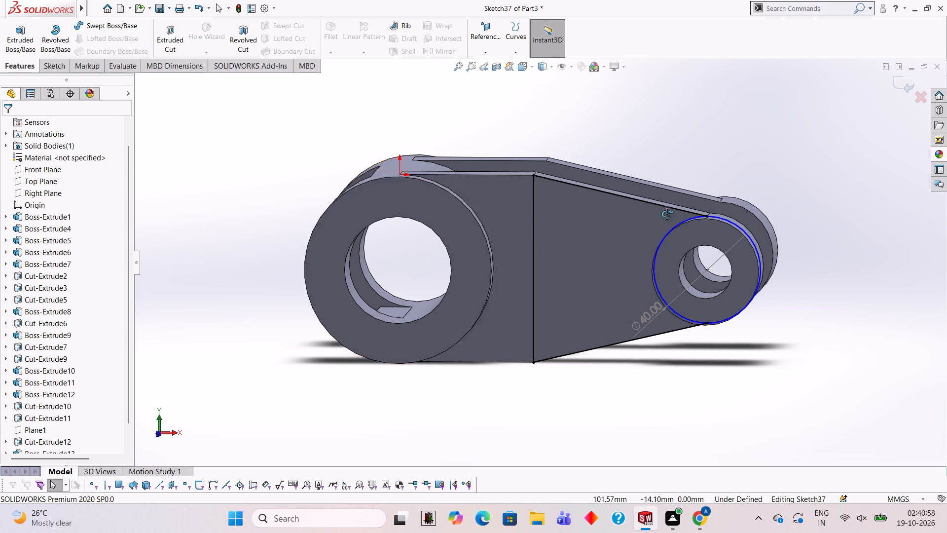
{"action": "middle_click_drag", "start_coordinate": [667, 214], "coordinate": [578, 235]}
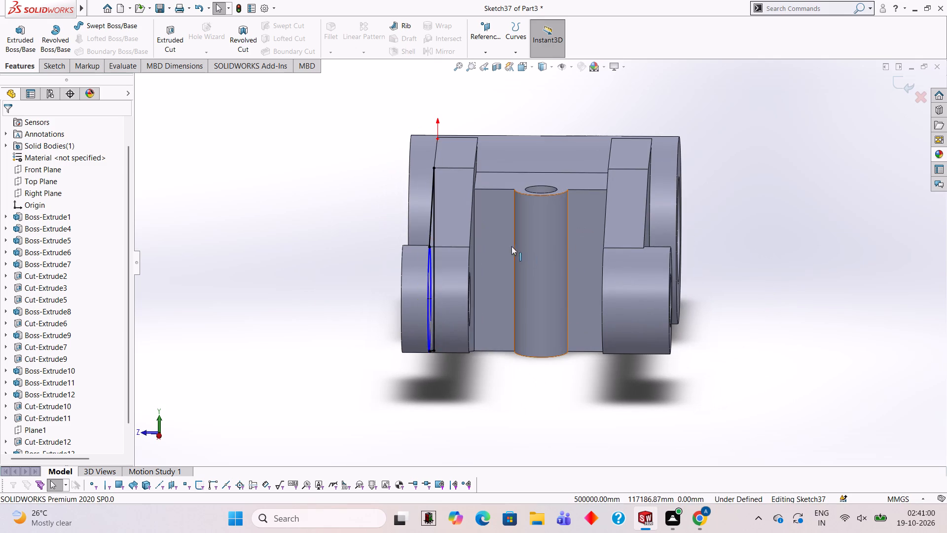
{"action": "scroll", "coordinate": [368, 212], "scroll_direction": "down", "scroll_amount": 1}
{"action": "middle_click_drag", "start_coordinate": [368, 212], "coordinate": [391, 223]}
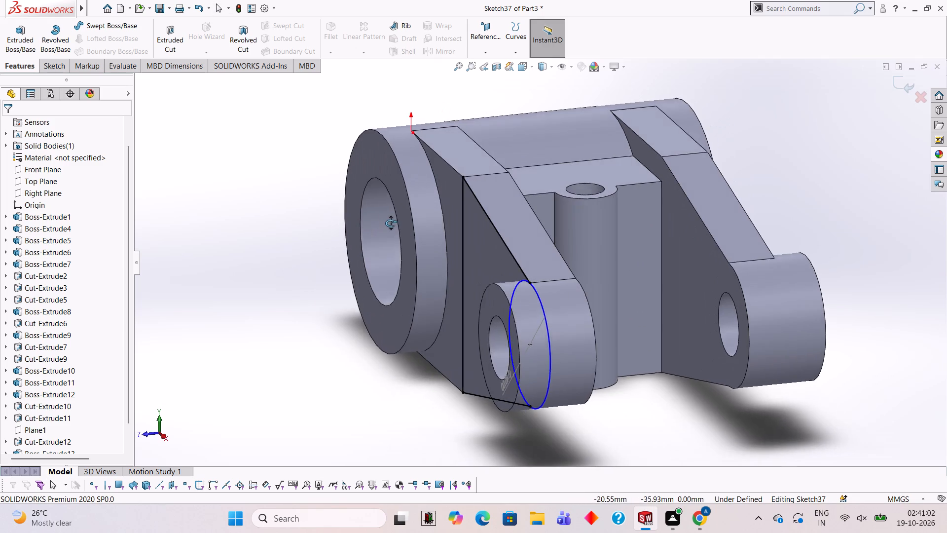
{"action": "middle_click_drag", "start_coordinate": [391, 223], "coordinate": [392, 224]}
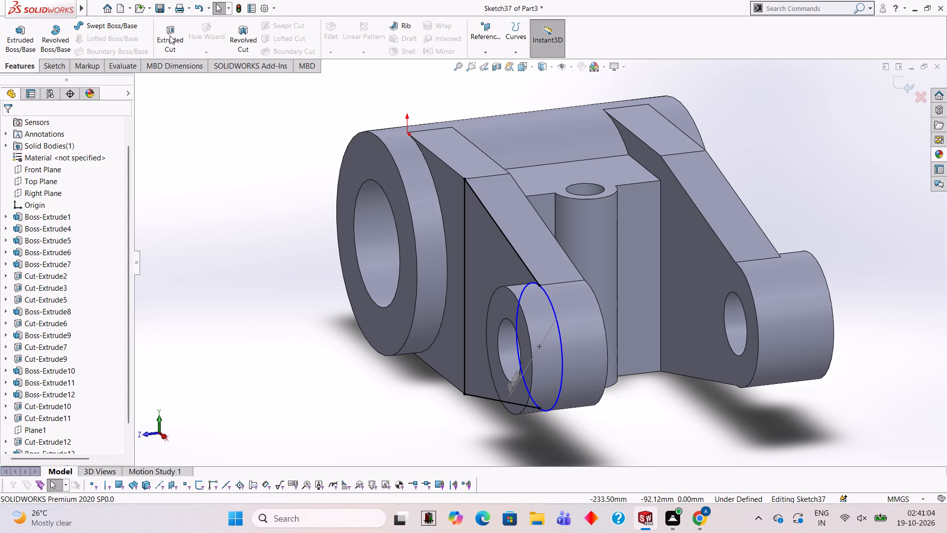
{"action": "left_click", "coordinate": [170, 36]}
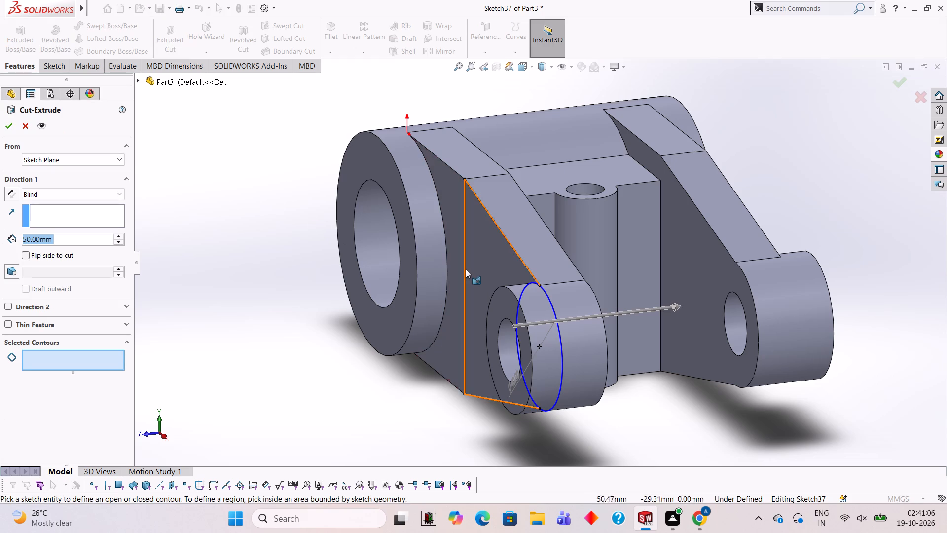
{"action": "left_click", "coordinate": [470, 271]}
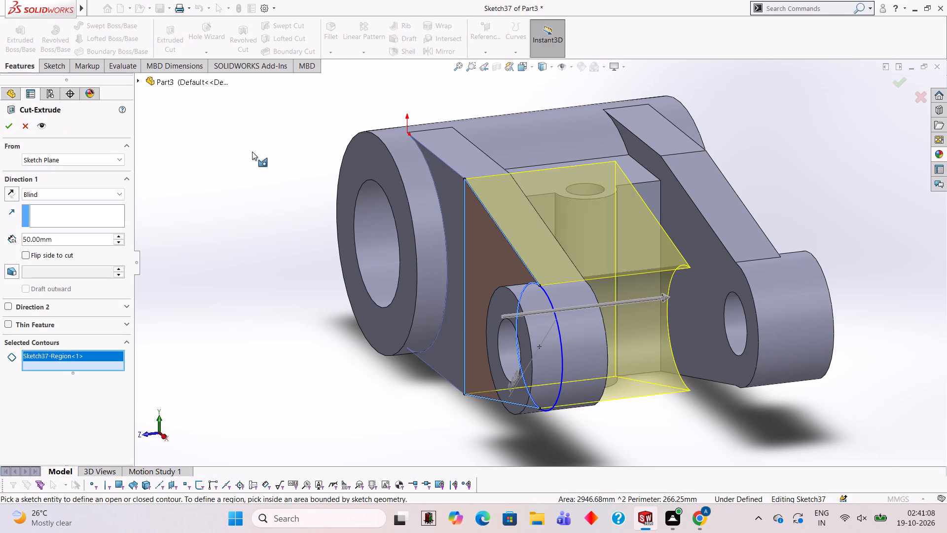
{"action": "middle_click_drag", "start_coordinate": [249, 150], "coordinate": [308, 160]}
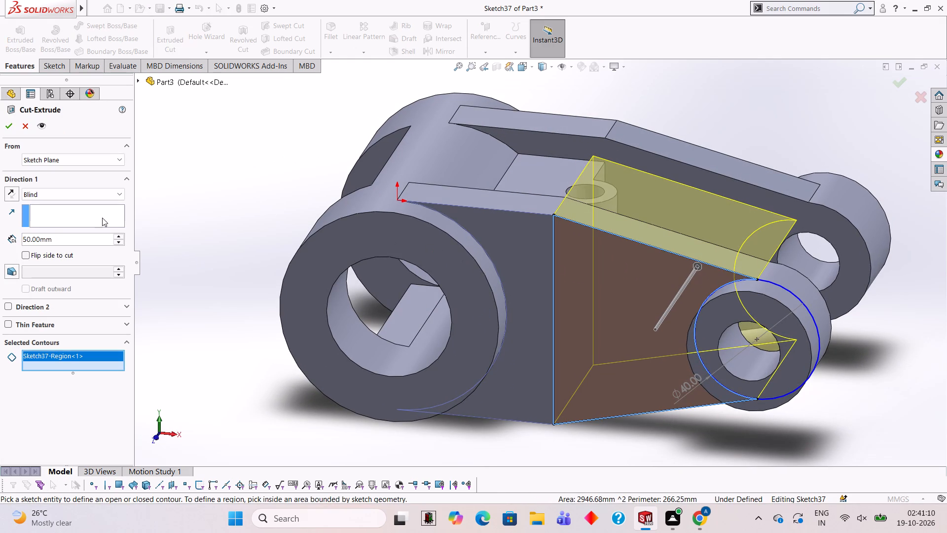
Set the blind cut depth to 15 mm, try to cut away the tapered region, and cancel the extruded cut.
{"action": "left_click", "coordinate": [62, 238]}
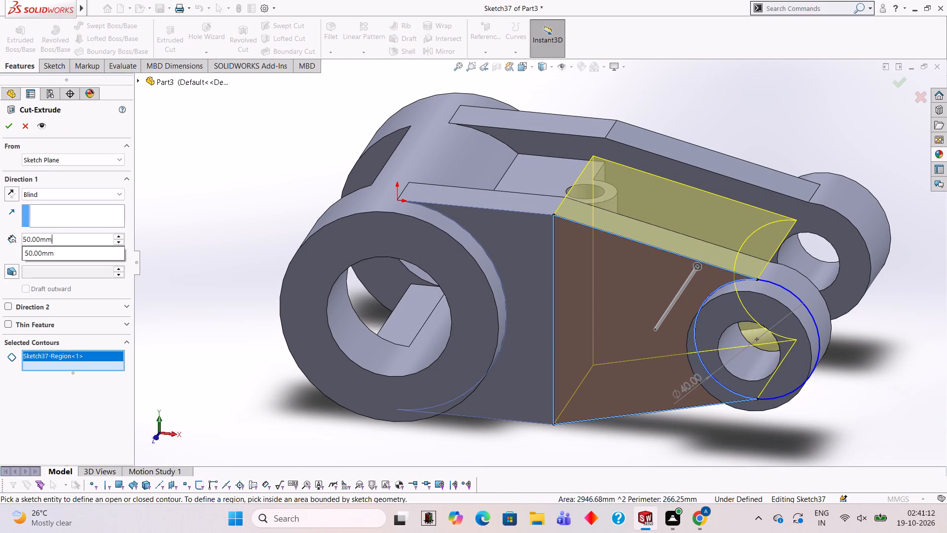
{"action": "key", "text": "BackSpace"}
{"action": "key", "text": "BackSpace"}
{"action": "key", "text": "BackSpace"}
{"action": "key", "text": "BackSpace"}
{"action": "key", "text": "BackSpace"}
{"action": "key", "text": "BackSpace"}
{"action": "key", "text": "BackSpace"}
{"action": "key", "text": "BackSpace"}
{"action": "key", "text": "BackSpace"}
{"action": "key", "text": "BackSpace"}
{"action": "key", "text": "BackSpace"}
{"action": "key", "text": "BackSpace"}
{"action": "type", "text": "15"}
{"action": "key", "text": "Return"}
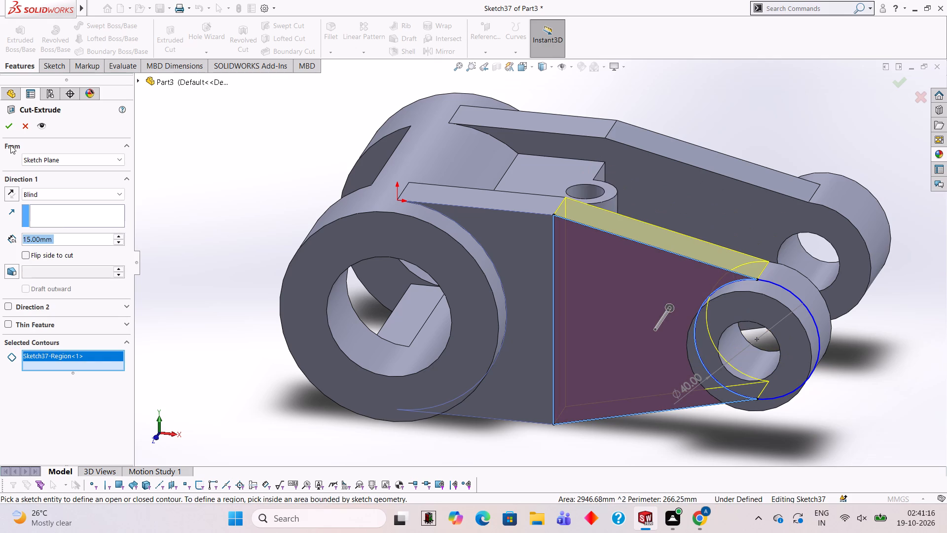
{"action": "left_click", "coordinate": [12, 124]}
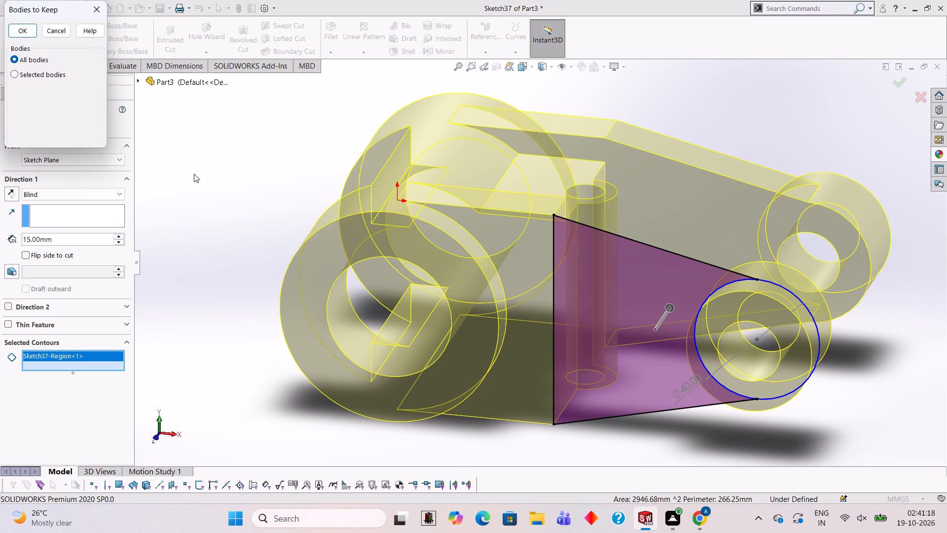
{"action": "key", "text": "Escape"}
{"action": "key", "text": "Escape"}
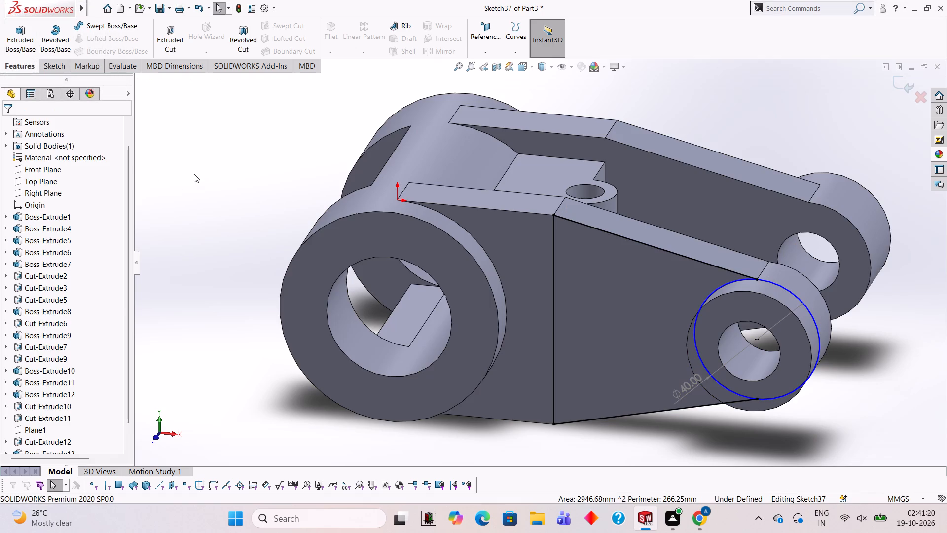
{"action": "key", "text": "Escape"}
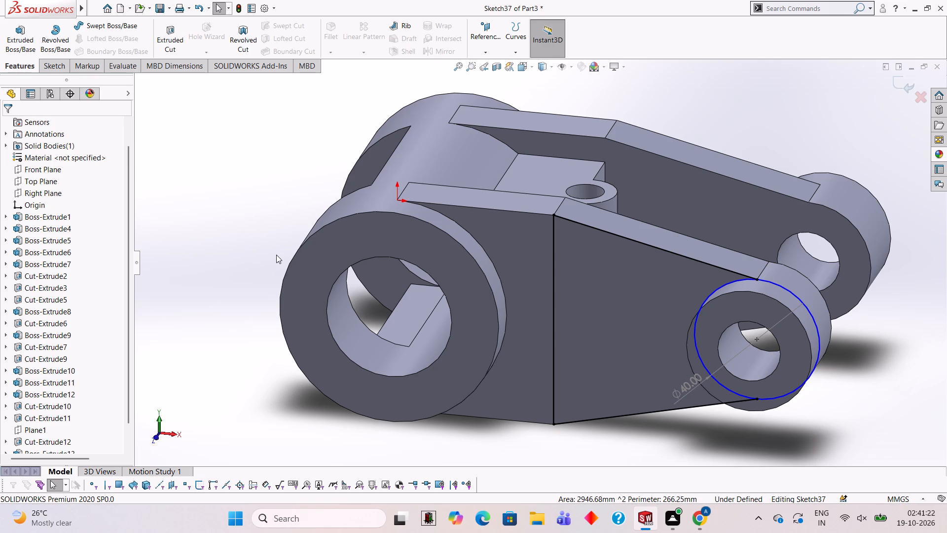
Undo the lines and the circle drawn in the front arm sketch and leave the sketch.
{"action": "key", "text": "ctrl+z"}
{"action": "key", "text": "ctrl+z"}
{"action": "key", "text": "ctrl+z"}
{"action": "key", "text": "ctrl+z"}
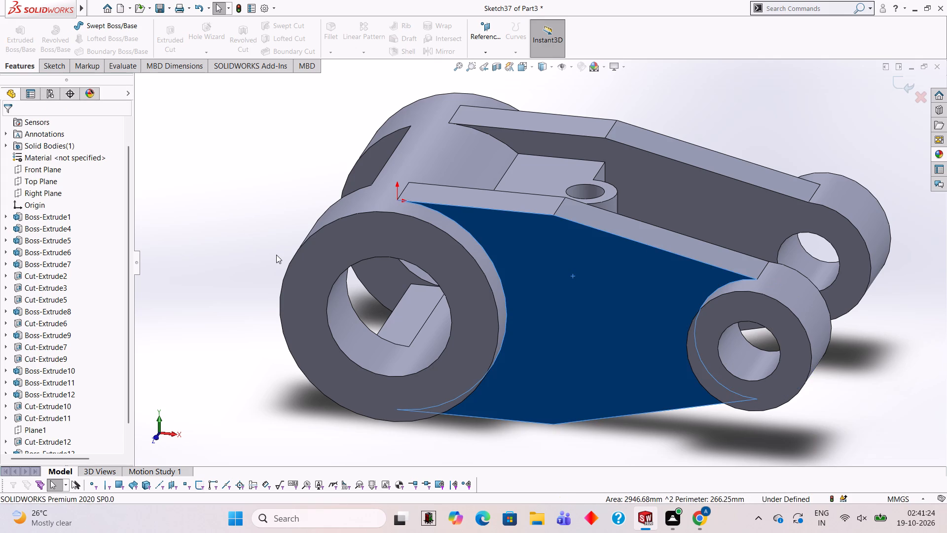
{"action": "key", "text": "Escape"}
{"action": "scroll", "coordinate": [366, 269], "scroll_direction": "up", "scroll_amount": 2}
{"action": "scroll", "coordinate": [473, 329], "scroll_direction": "down", "scroll_amount": 4}
{"action": "middle_click_drag", "start_coordinate": [611, 324], "coordinate": [634, 278]}
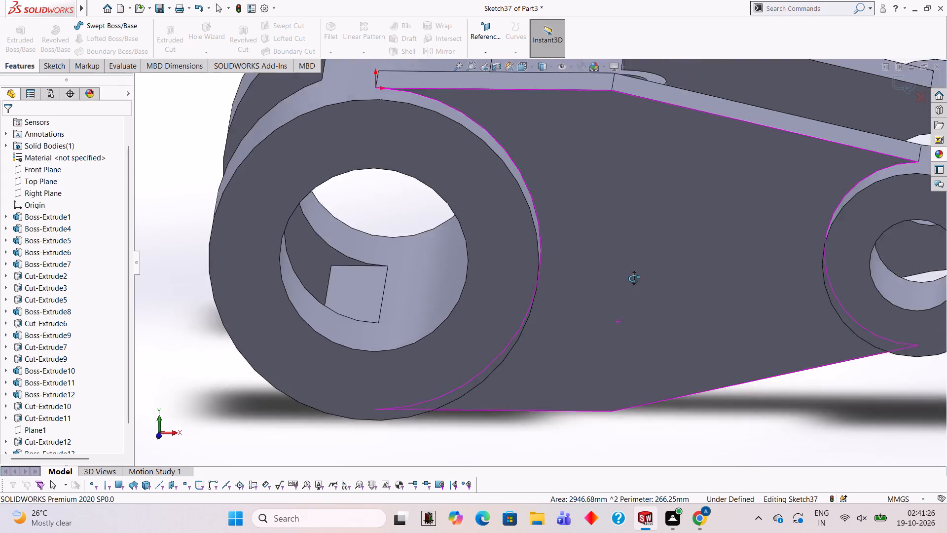
{"action": "middle_click_drag", "start_coordinate": [634, 278], "coordinate": [657, 232]}
{"action": "scroll", "coordinate": [657, 232], "scroll_direction": "down", "scroll_amount": 3}
{"action": "scroll", "coordinate": [652, 247], "scroll_direction": "up", "scroll_amount": 7}
{"action": "middle_click_drag", "start_coordinate": [650, 290], "coordinate": [625, 355]}
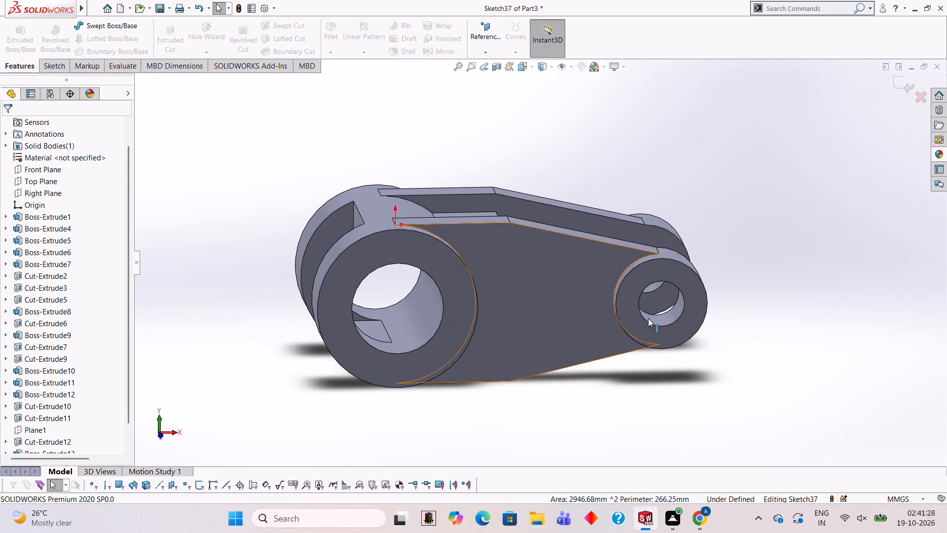
{"action": "left_click", "coordinate": [653, 273]}
{"action": "left_click", "coordinate": [900, 83]}
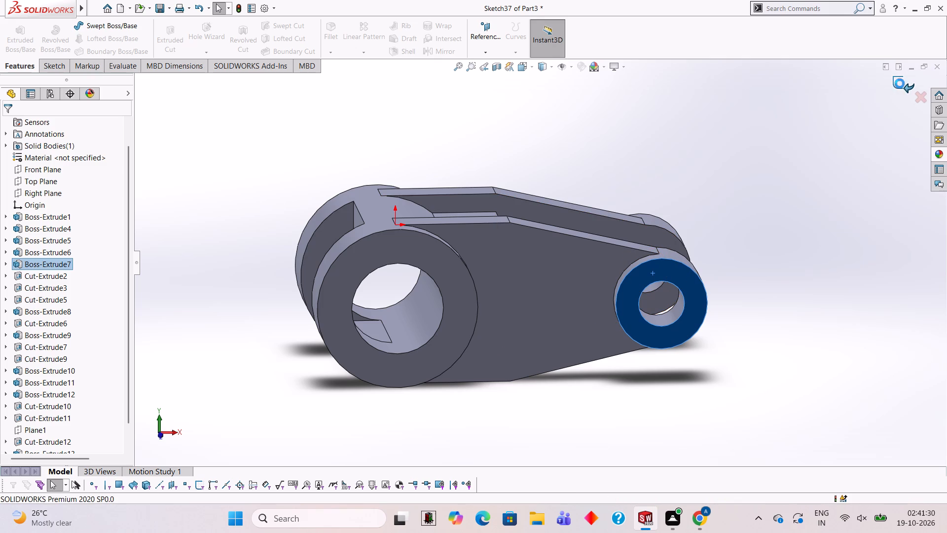
On the small front boss's end face, sketch two circles of 40 mm and 20 mm diameter, both centred on its hole.
{"action": "left_click", "coordinate": [654, 271]}
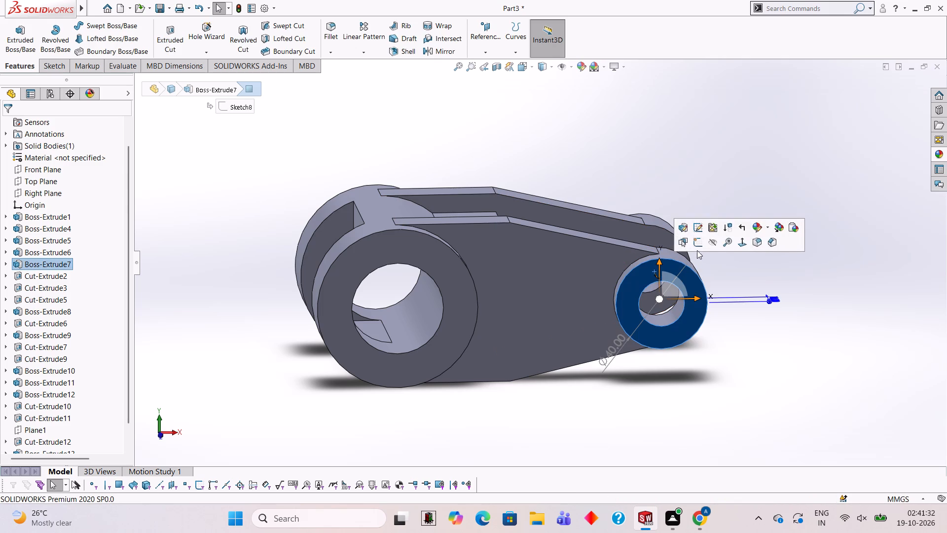
{"action": "left_click", "coordinate": [700, 243]}
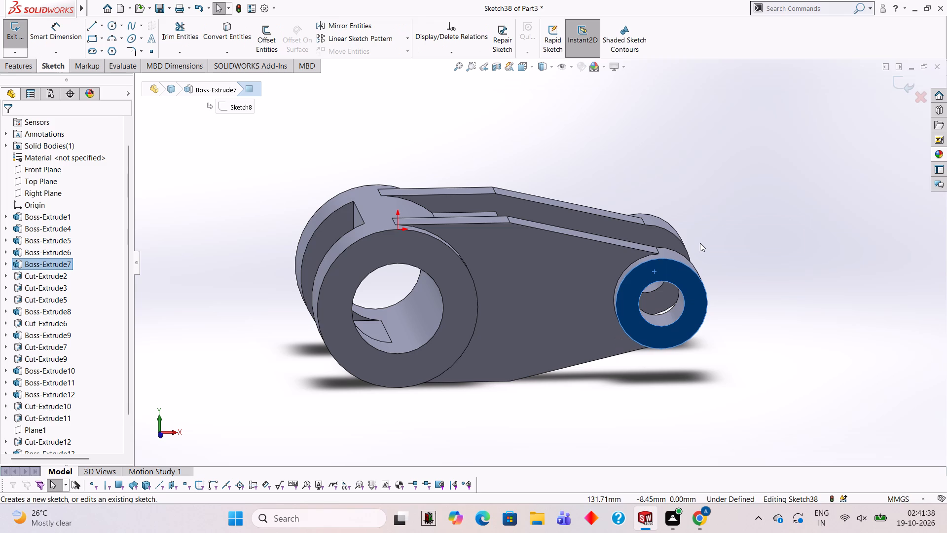
{"action": "key", "text": "ctrl+8"}
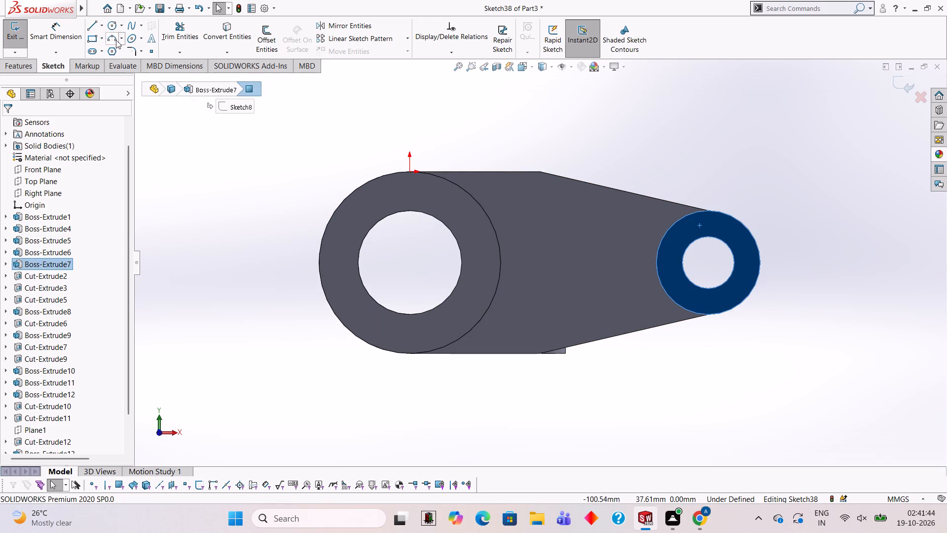
{"action": "left_click", "coordinate": [111, 22]}
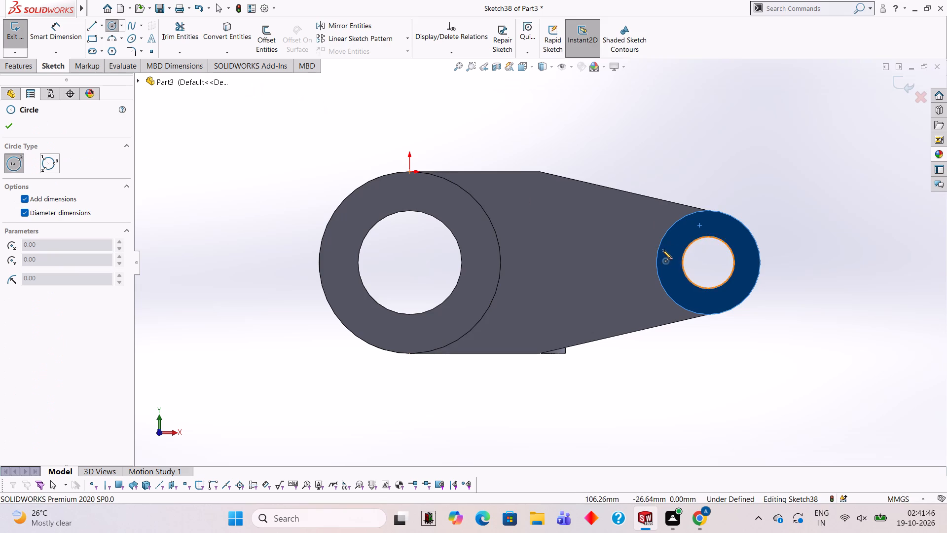
{"action": "left_click", "coordinate": [707, 263]}
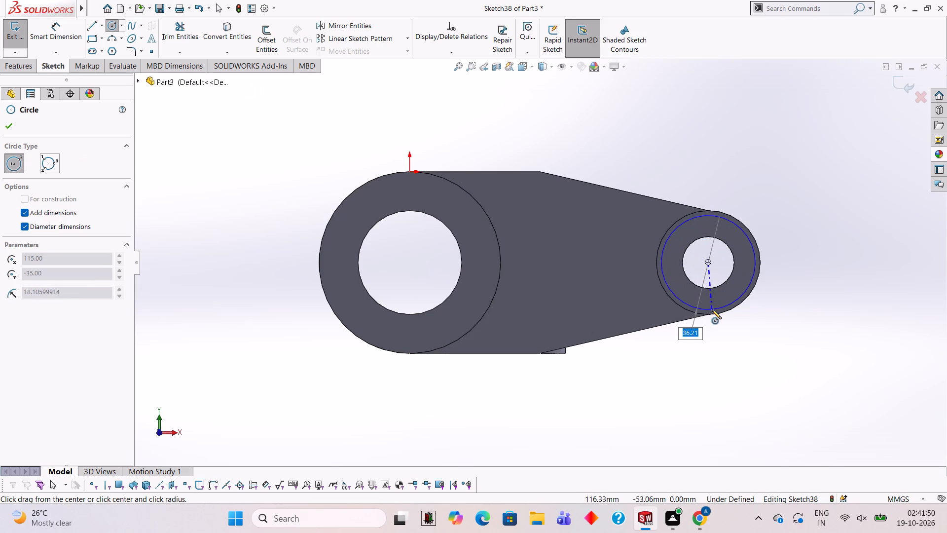
{"action": "type", "text": "40"}
{"action": "key", "text": "Return"}
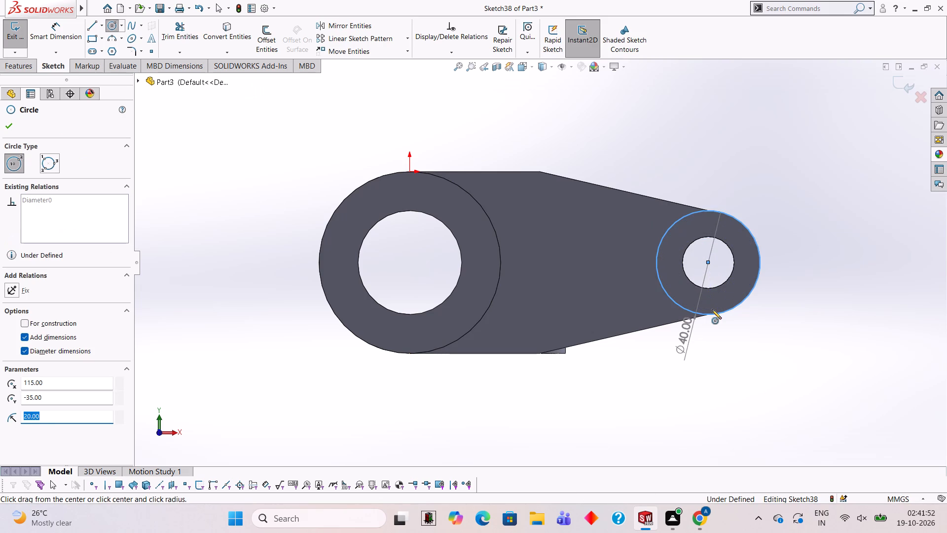
{"action": "left_click", "coordinate": [708, 263]}
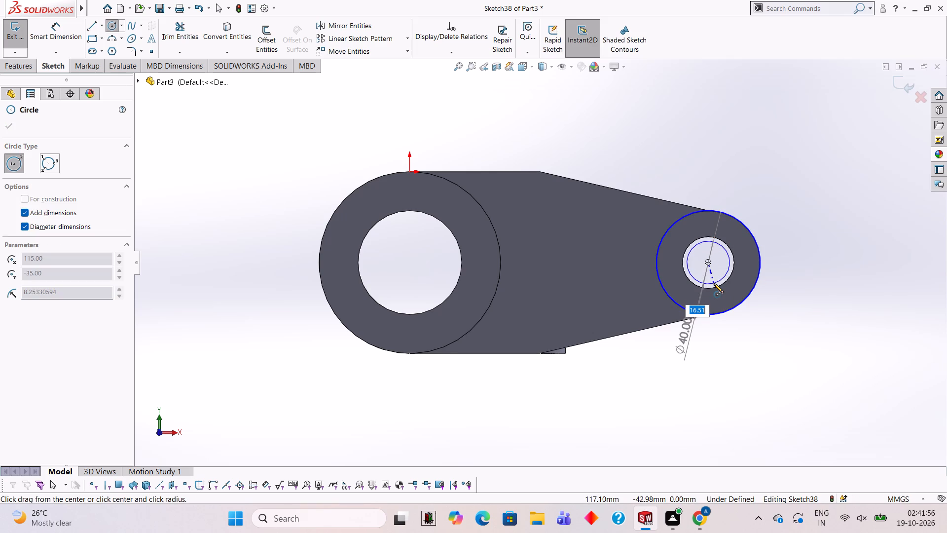
{"action": "type", "text": "20"}
{"action": "key", "text": "Return"}
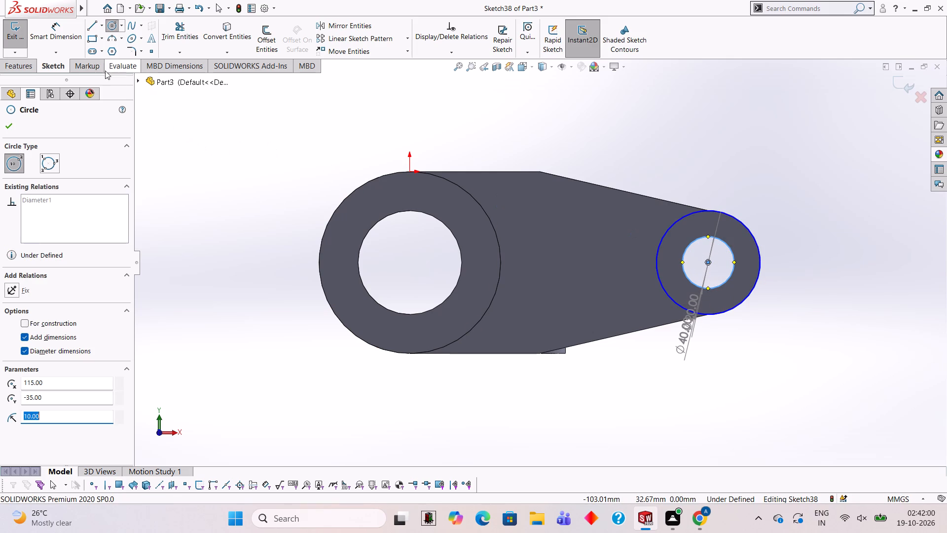
Cut-extrude the ring between the two circles with a blind depth of 100 mm through both small bosses.
{"action": "left_click", "coordinate": [15, 61]}
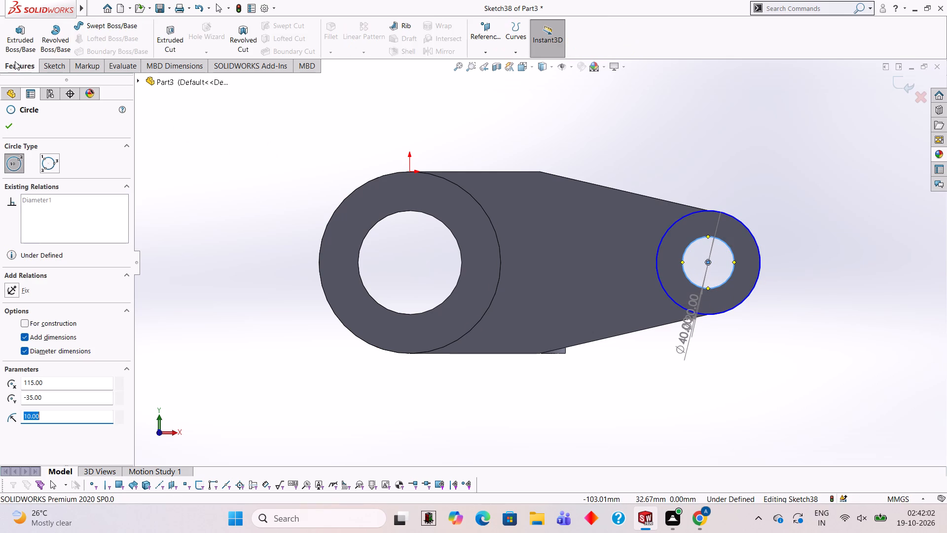
{"action": "left_click", "coordinate": [176, 35]}
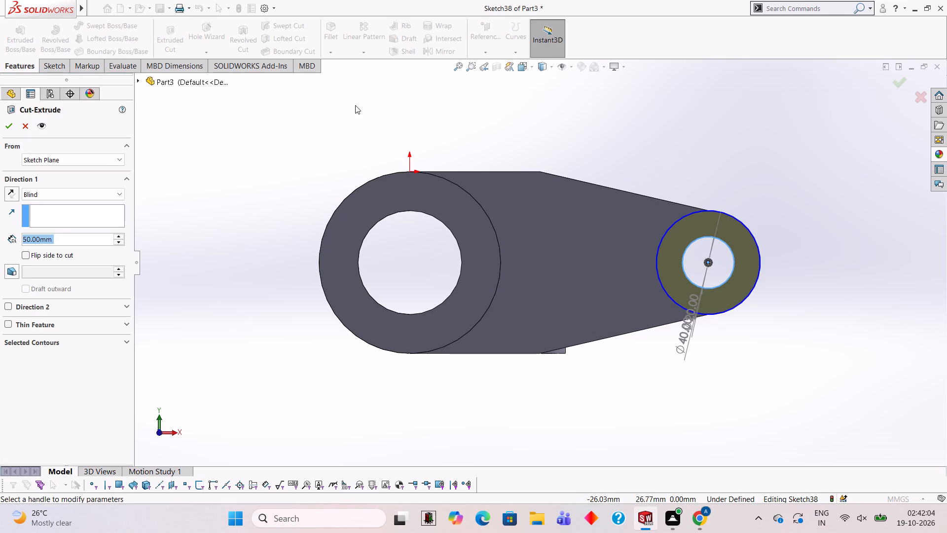
{"action": "middle_click_drag", "start_coordinate": [462, 119], "coordinate": [456, 197]}
{"action": "middle_click_drag", "start_coordinate": [467, 162], "coordinate": [405, 139]}
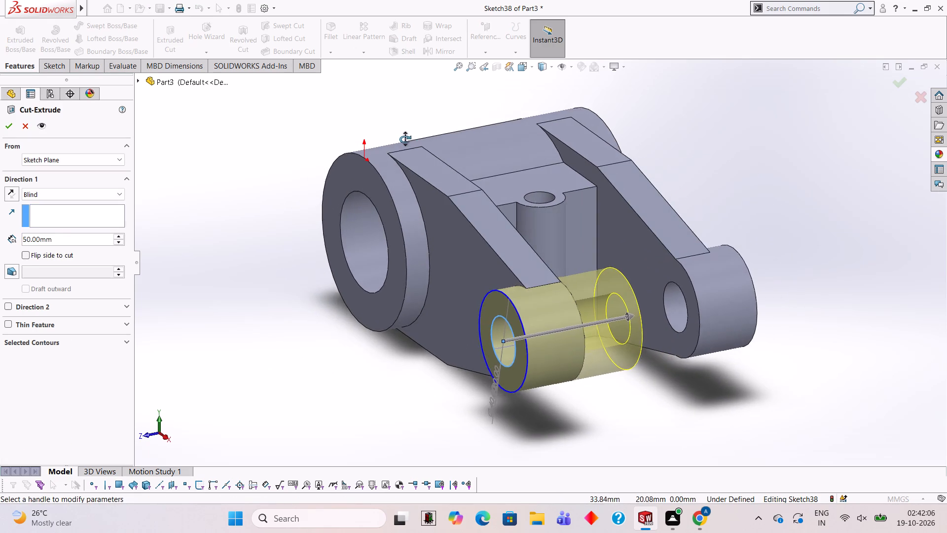
{"action": "middle_click_drag", "start_coordinate": [405, 139], "coordinate": [404, 139]}
{"action": "left_click", "coordinate": [73, 239]}
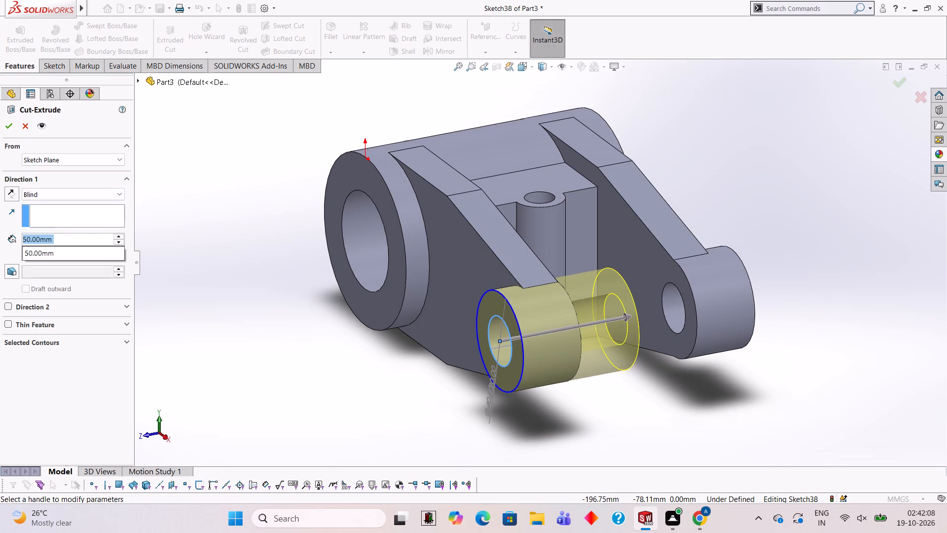
{"action": "key", "text": "BackSpace"}
{"action": "key", "text": "BackSpace"}
{"action": "key", "text": "BackSpace"}
{"action": "key", "text": "BackSpace"}
{"action": "key", "text": "BackSpace"}
{"action": "key", "text": "BackSpace"}
{"action": "key", "text": "BackSpace"}
{"action": "key", "text": "BackSpace"}
{"action": "key", "text": "BackSpace"}
{"action": "key", "text": "BackSpace"}
{"action": "key", "text": "BackSpace"}
{"action": "key", "text": "BackSpace"}
{"action": "key", "text": "BackSpace"}
{"action": "key", "text": "BackSpace"}
{"action": "key", "text": "BackSpace"}
{"action": "key", "text": "BackSpace"}
{"action": "key", "text": "BackSpace"}
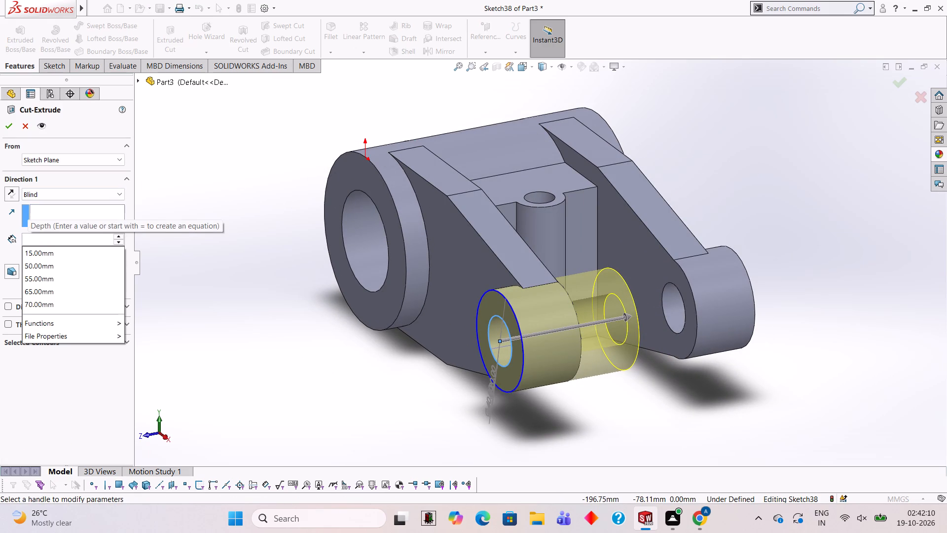
{"action": "type", "text": "100"}
{"action": "key", "text": "Return"}
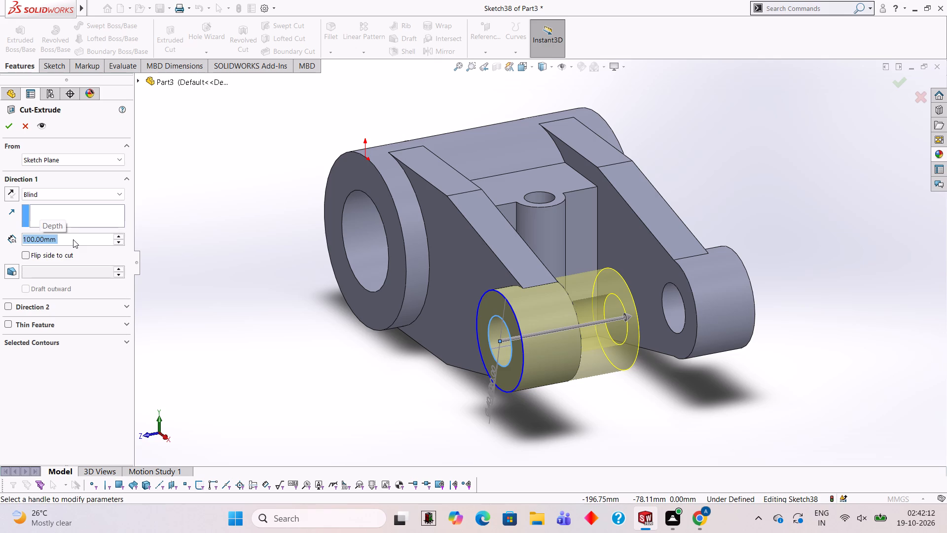
{"action": "left_click", "coordinate": [11, 128]}
{"action": "left_click", "coordinate": [197, 164]}
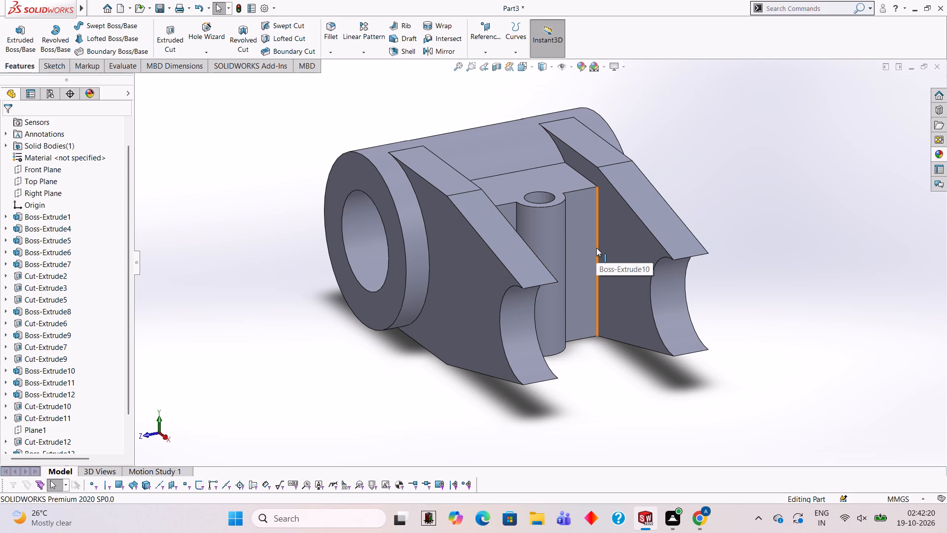
On the front arm's outer face, sketch a 70 mm vertical line where the taper begins and a line along the lower tapered edge to its tip.
{"action": "middle_click_drag", "start_coordinate": [619, 225], "coordinate": [656, 225]}
{"action": "scroll", "coordinate": [659, 229], "scroll_direction": "down", "scroll_amount": 1}
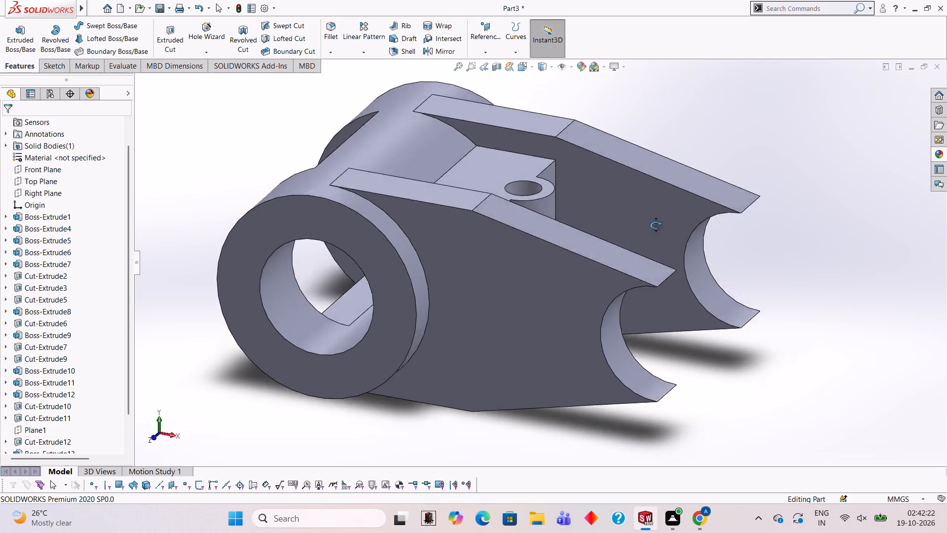
{"action": "middle_click_drag", "start_coordinate": [656, 225], "coordinate": [634, 195]}
{"action": "middle_click_drag", "start_coordinate": [583, 225], "coordinate": [621, 245]}
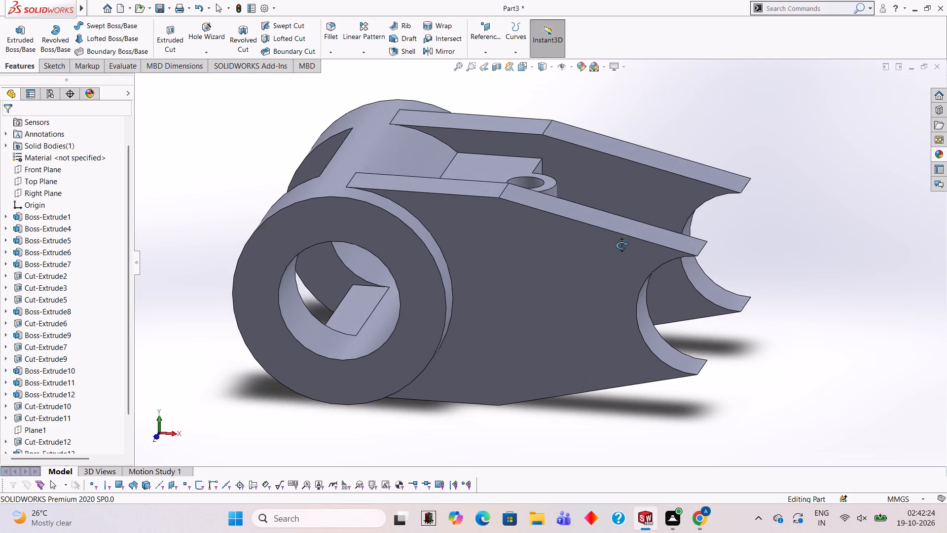
{"action": "middle_click_drag", "start_coordinate": [621, 245], "coordinate": [625, 247]}
{"action": "left_click", "coordinate": [561, 270]}
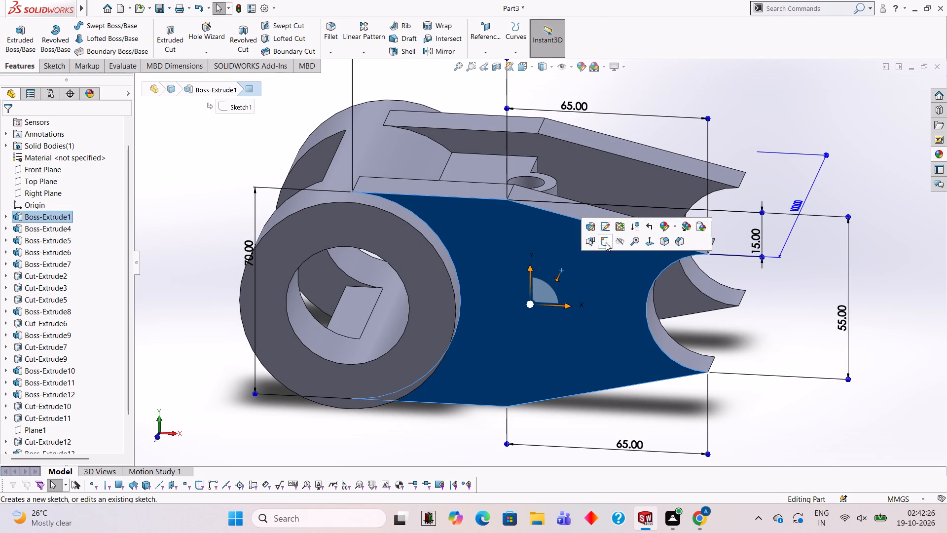
{"action": "left_click", "coordinate": [606, 242]}
{"action": "key", "text": "ctrl+8"}
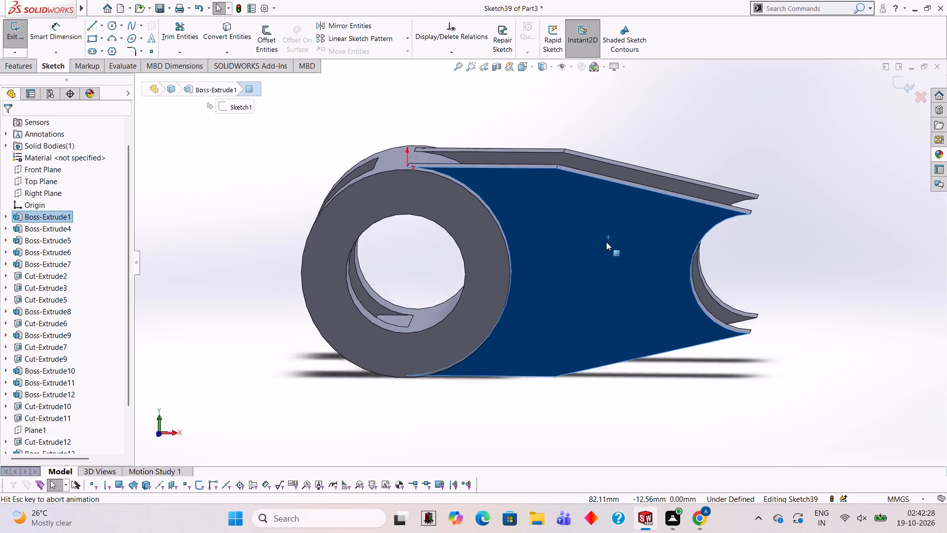
{"action": "scroll", "coordinate": [606, 242], "scroll_direction": "down", "scroll_amount": 2}
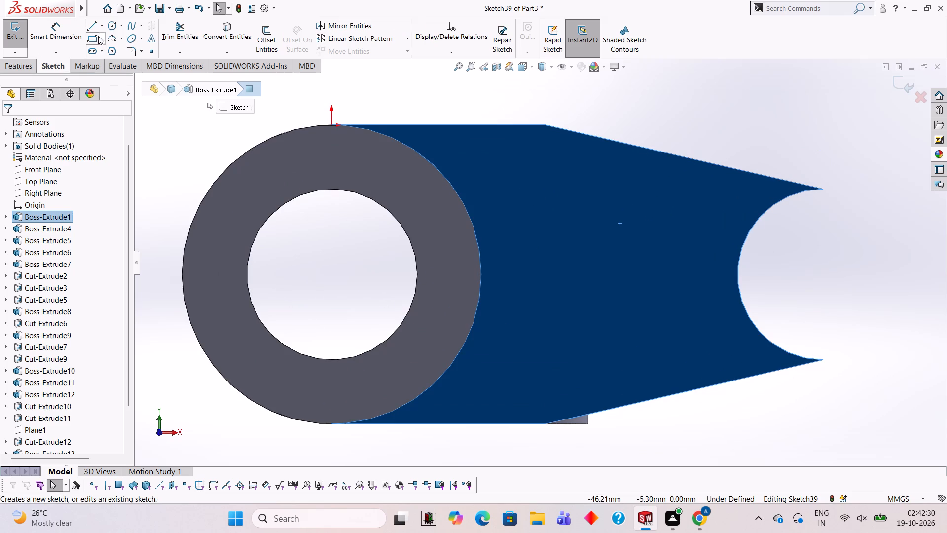
{"action": "left_click", "coordinate": [94, 29]}
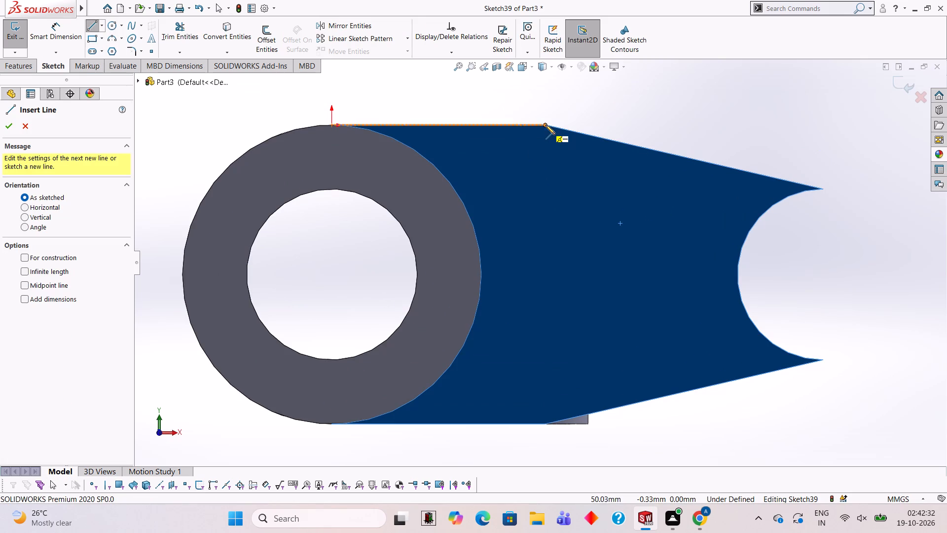
{"action": "left_click", "coordinate": [543, 124]}
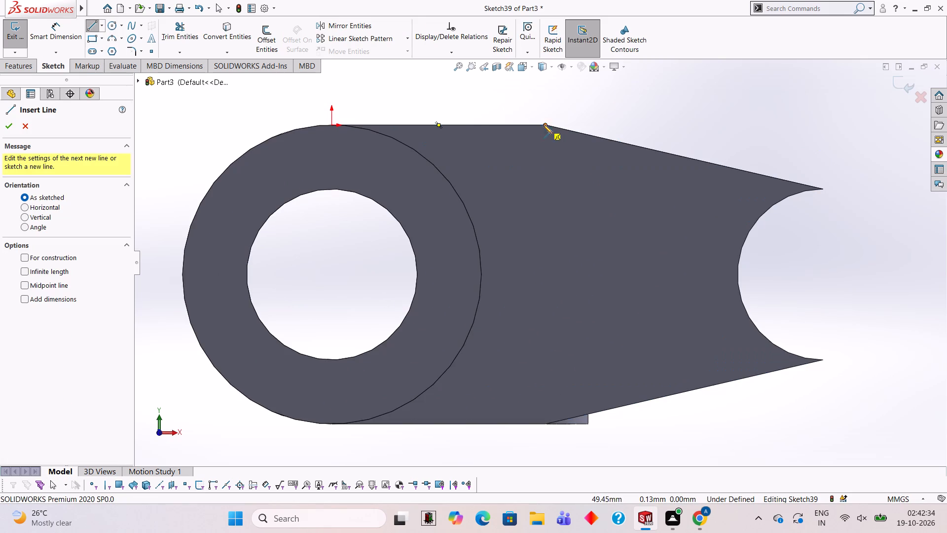
{"action": "left_click", "coordinate": [544, 425]}
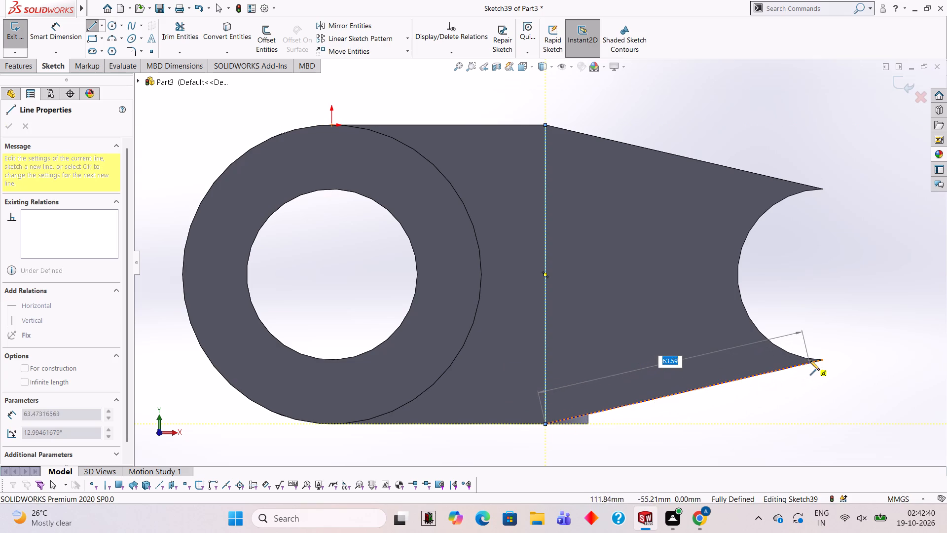
{"action": "left_click", "coordinate": [822, 358]}
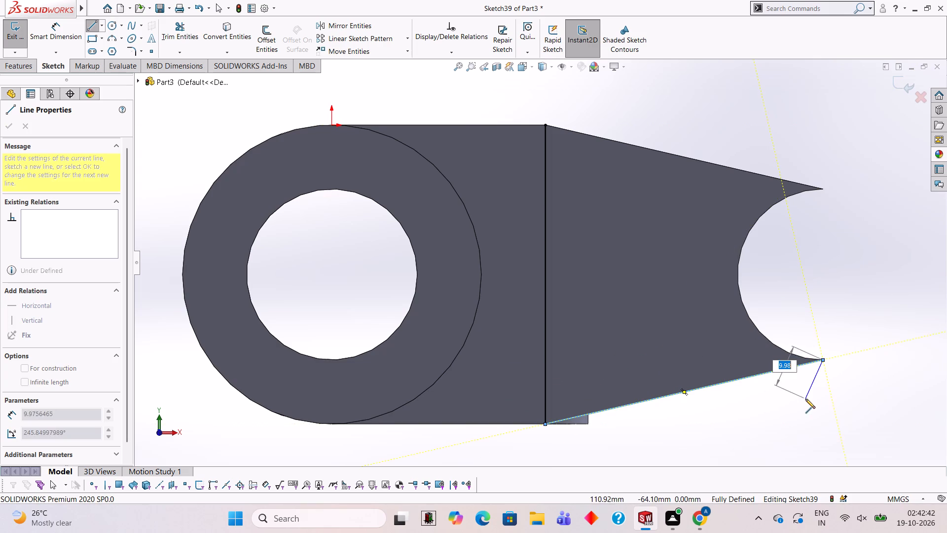
{"action": "key", "text": "Escape"}
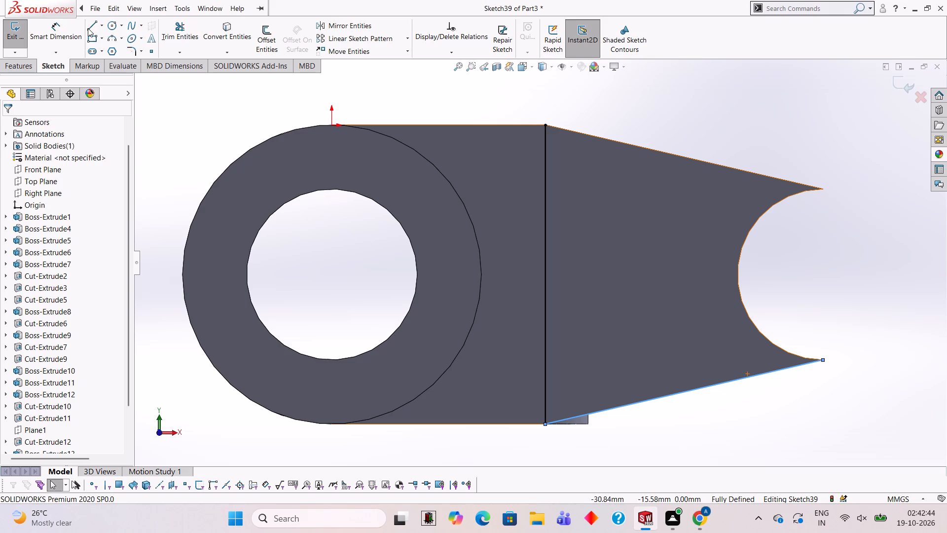
Close the front arm profile with a line along the upper tapered edge and a 40 mm circle trimmed to the notch arc.
{"action": "left_click", "coordinate": [91, 29]}
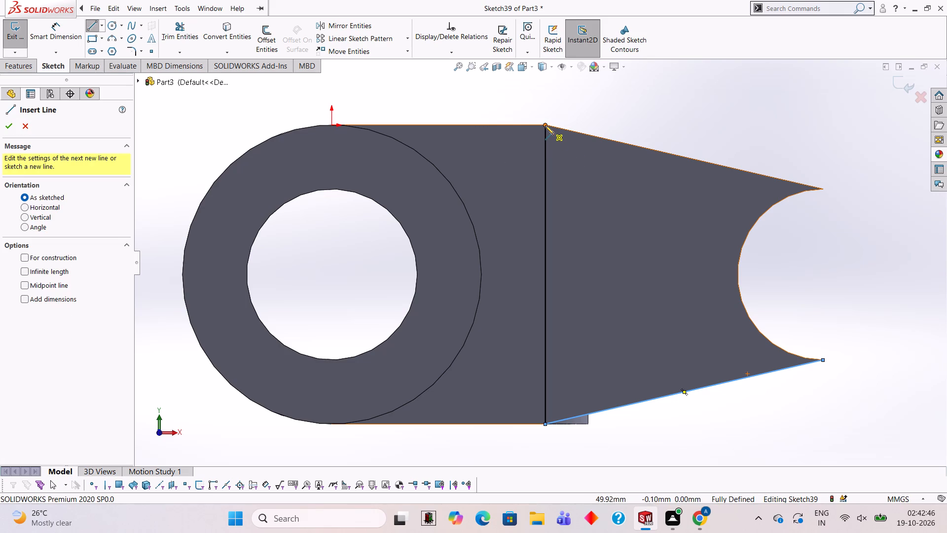
{"action": "left_click", "coordinate": [545, 124]}
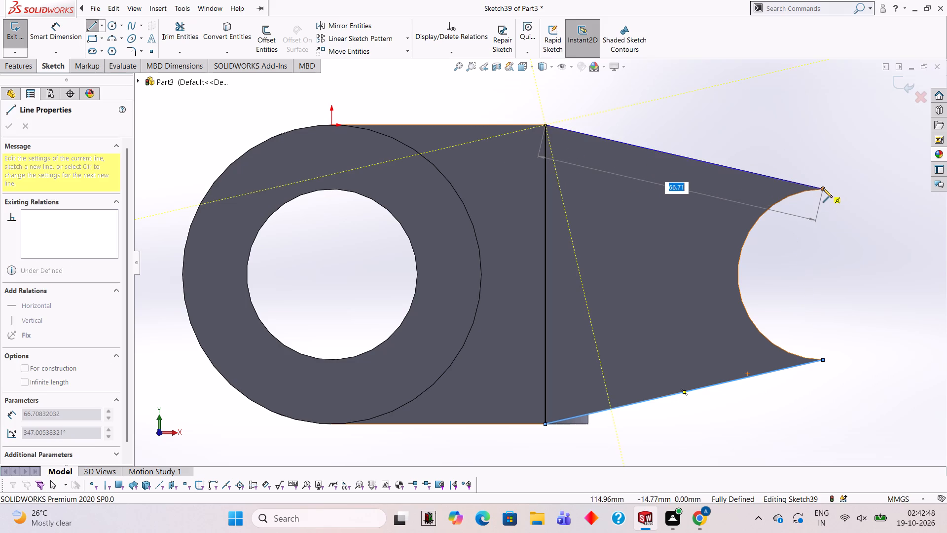
{"action": "left_click", "coordinate": [823, 188]}
{"action": "key", "text": "Escape"}
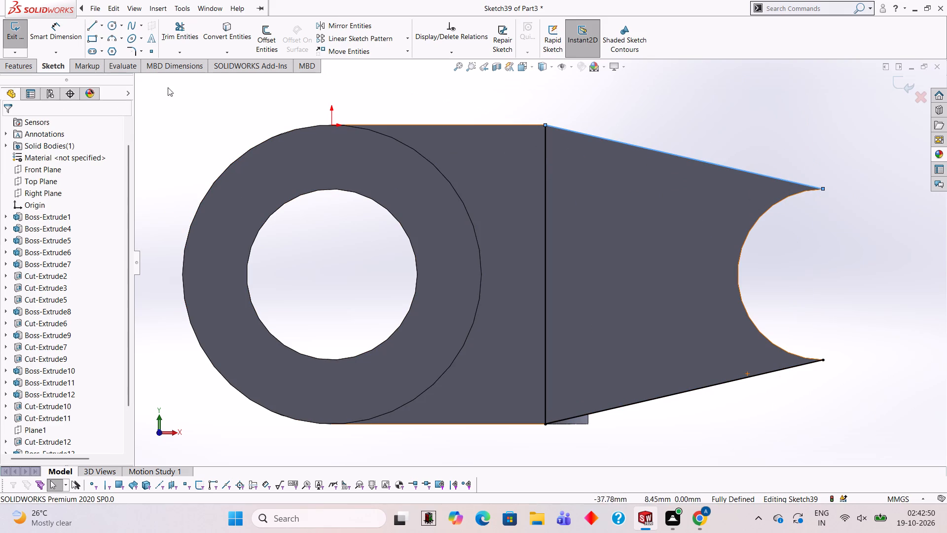
{"action": "left_click", "coordinate": [109, 25]}
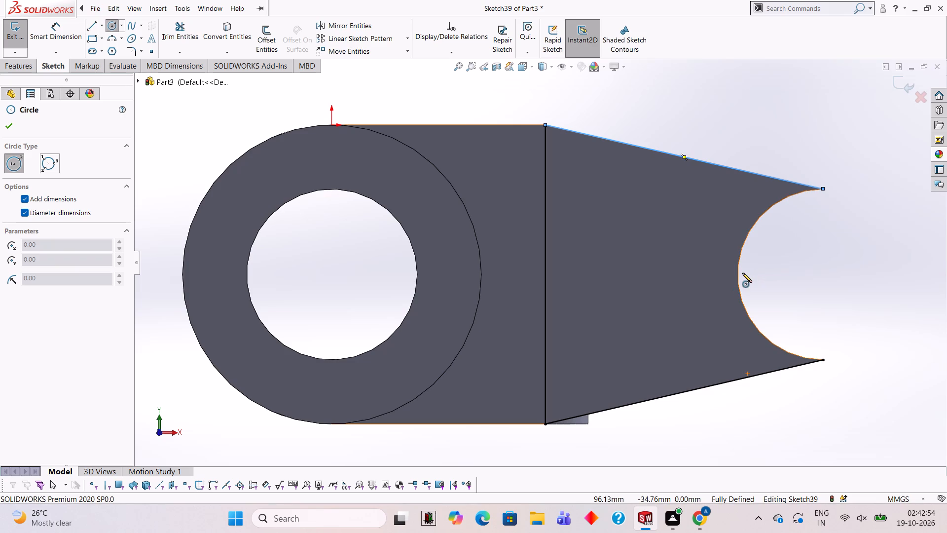
{"action": "left_click", "coordinate": [822, 275]}
{"action": "type", "text": "40"}
{"action": "key", "text": "Return"}
{"action": "left_click", "coordinate": [171, 42]}
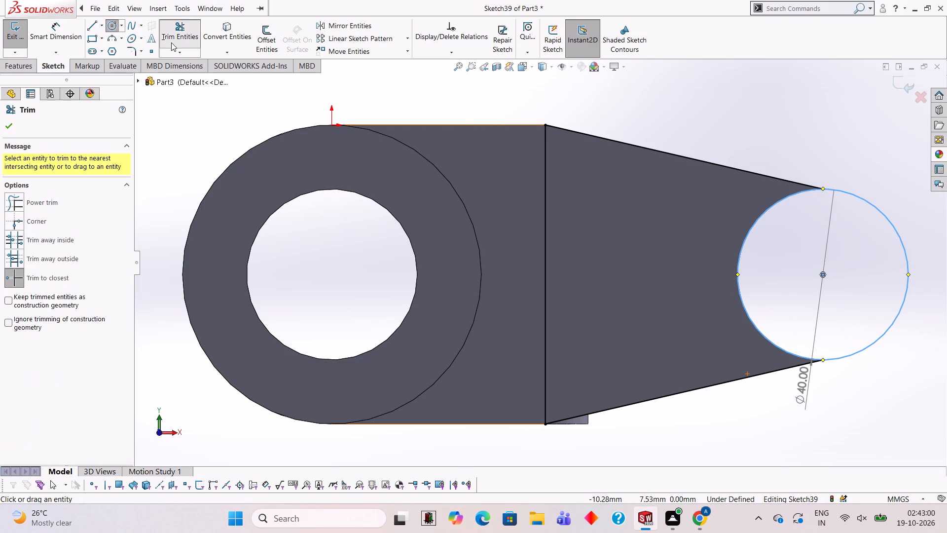
{"action": "left_click", "coordinate": [902, 236]}
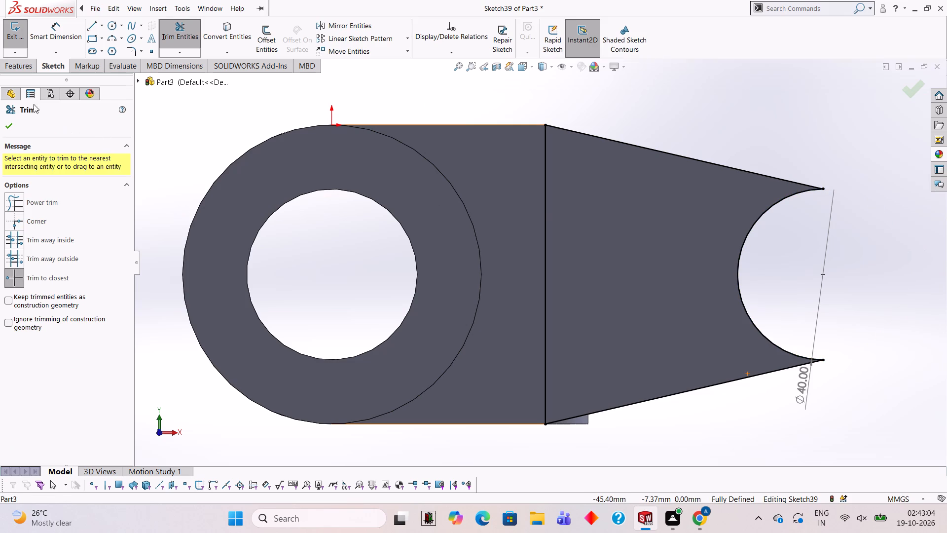
Cut-extrude the front arm's tapered end profile with a blind depth of 15 mm.
{"action": "left_click", "coordinate": [28, 68]}
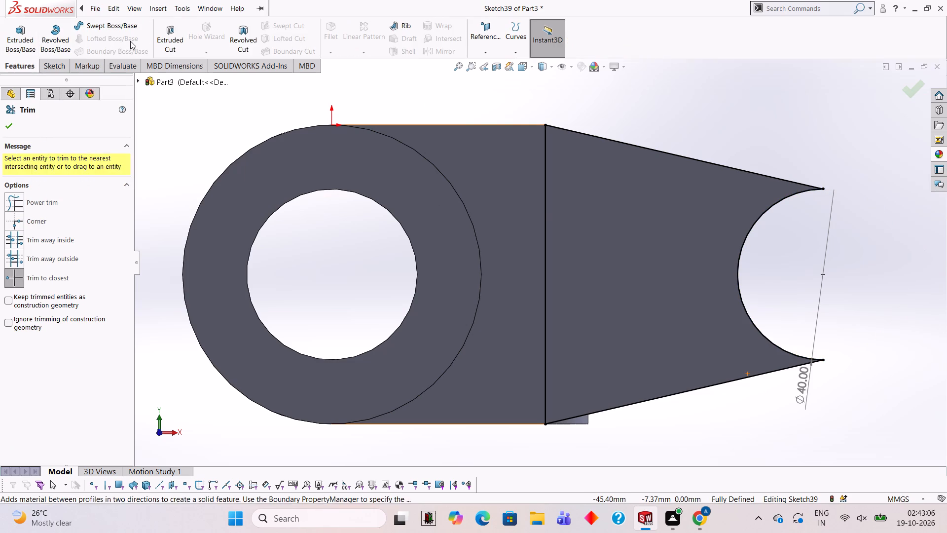
{"action": "left_click", "coordinate": [171, 34]}
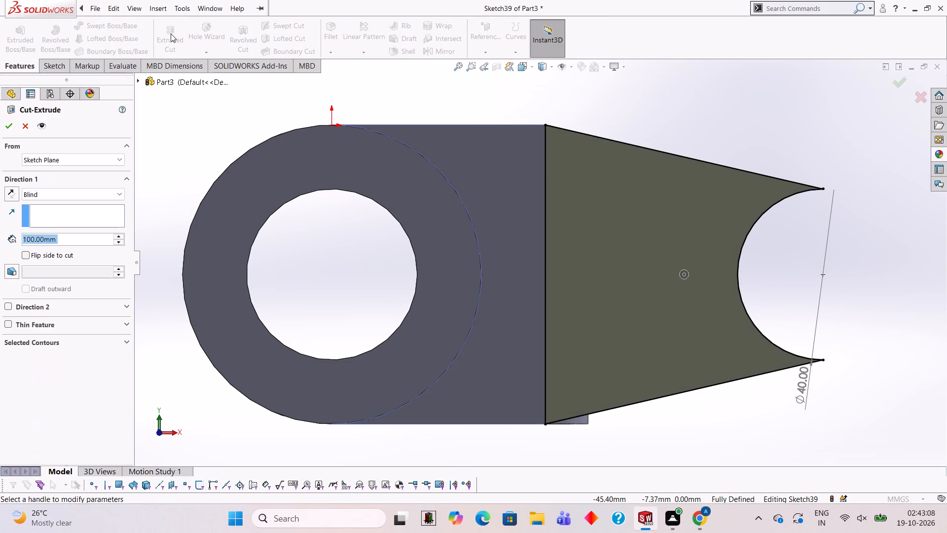
{"action": "middle_click_drag", "start_coordinate": [474, 192], "coordinate": [429, 283]}
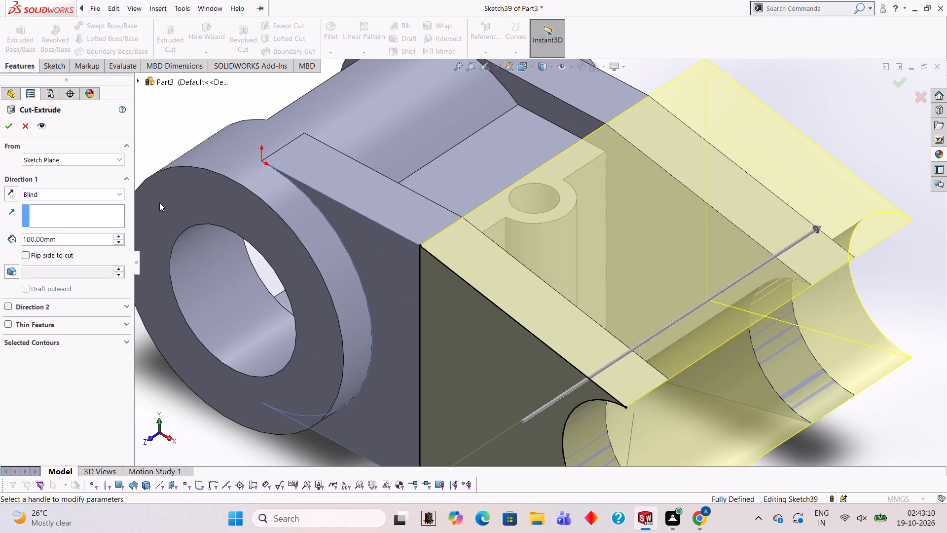
{"action": "left_click", "coordinate": [83, 240]}
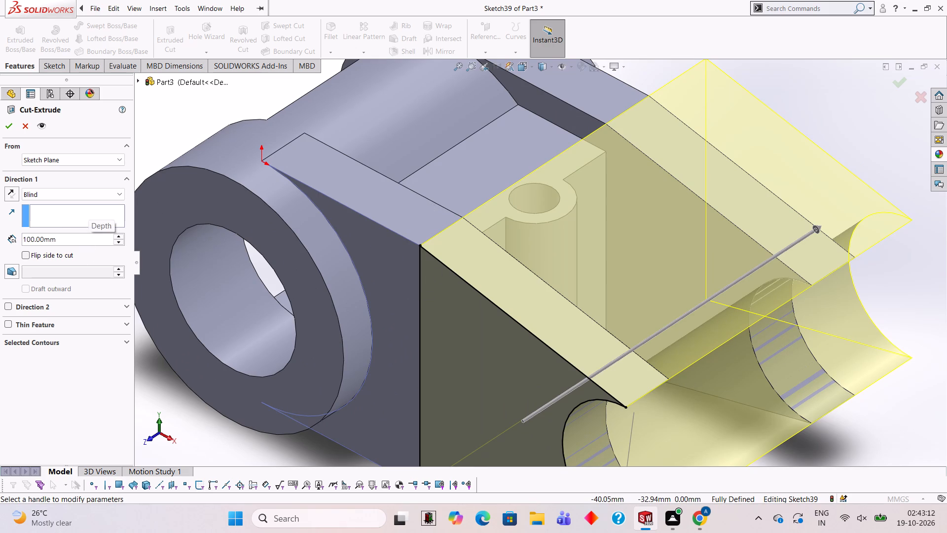
{"action": "key", "text": "BackSpace"}
{"action": "key", "text": "BackSpace"}
{"action": "key", "text": "BackSpace"}
{"action": "key", "text": "BackSpace"}
{"action": "key", "text": "BackSpace"}
{"action": "key", "text": "BackSpace"}
{"action": "key", "text": "BackSpace"}
{"action": "key", "text": "BackSpace"}
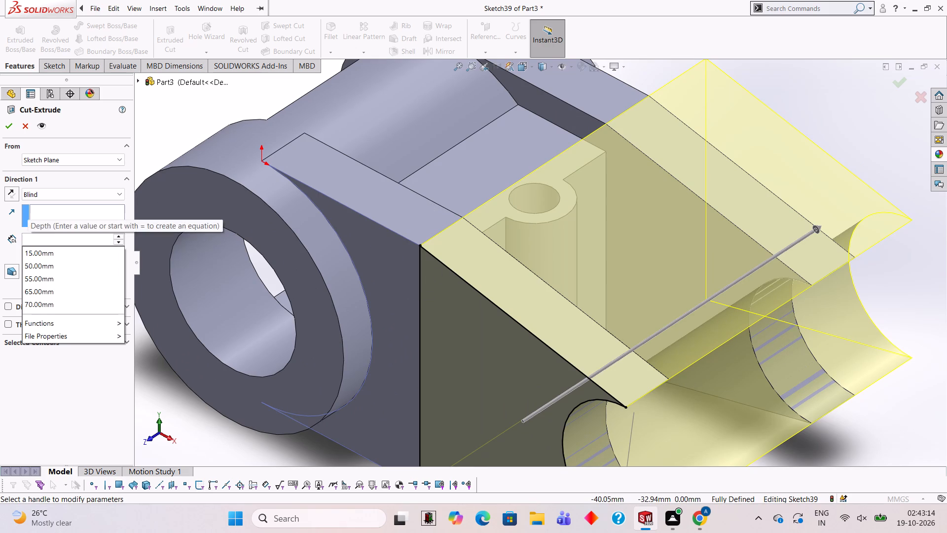
{"action": "type", "text": "15"}
{"action": "key", "text": "Return"}
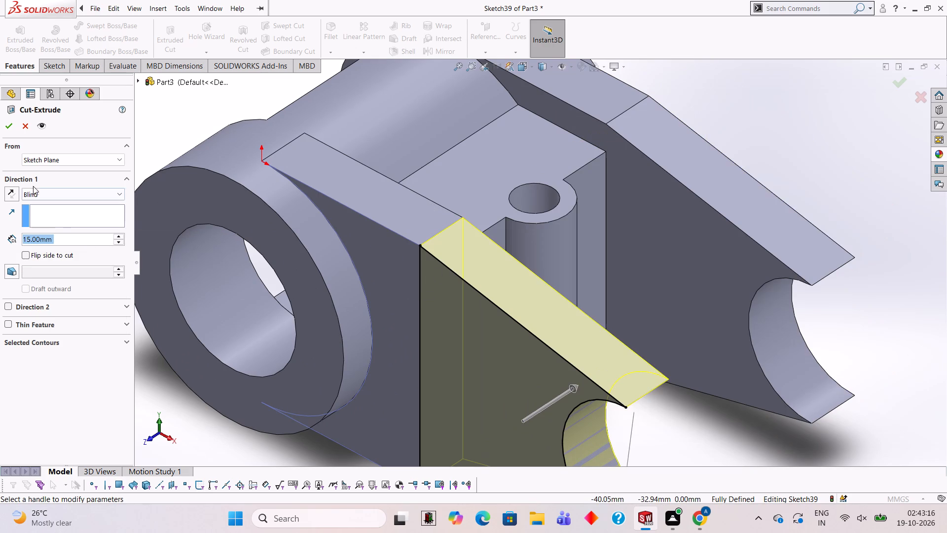
{"action": "left_click", "coordinate": [7, 121]}
{"action": "left_click", "coordinate": [153, 117]}
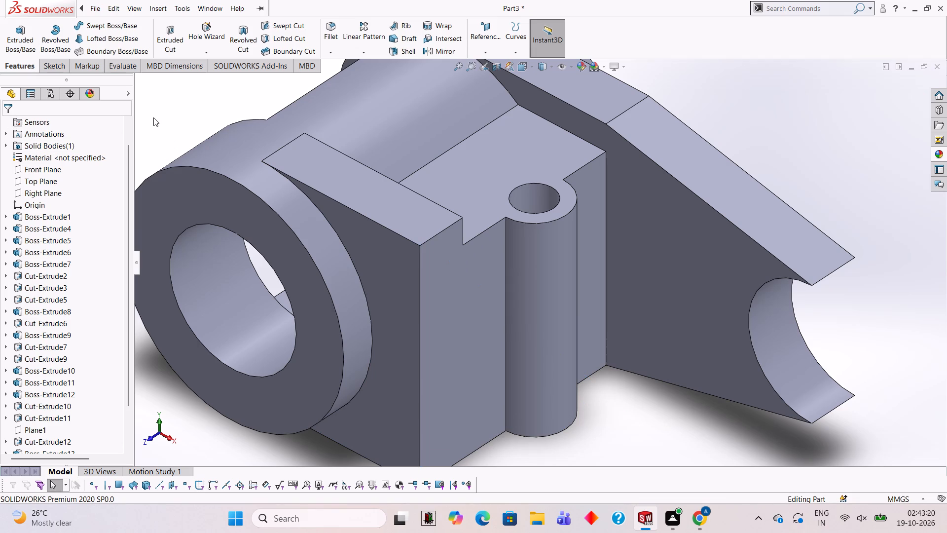
On the opposite arm's outer face, sketch a 70 mm vertical line where the taper begins and a line along the lower tapered edge to its tip.
{"action": "scroll", "coordinate": [529, 264], "scroll_direction": "up", "scroll_amount": 4}
{"action": "scroll", "coordinate": [532, 261], "scroll_direction": "down", "scroll_amount": 4}
{"action": "scroll", "coordinate": [593, 328], "scroll_direction": "up", "scroll_amount": 4}
{"action": "middle_click_drag", "start_coordinate": [716, 217], "coordinate": [559, 174]}
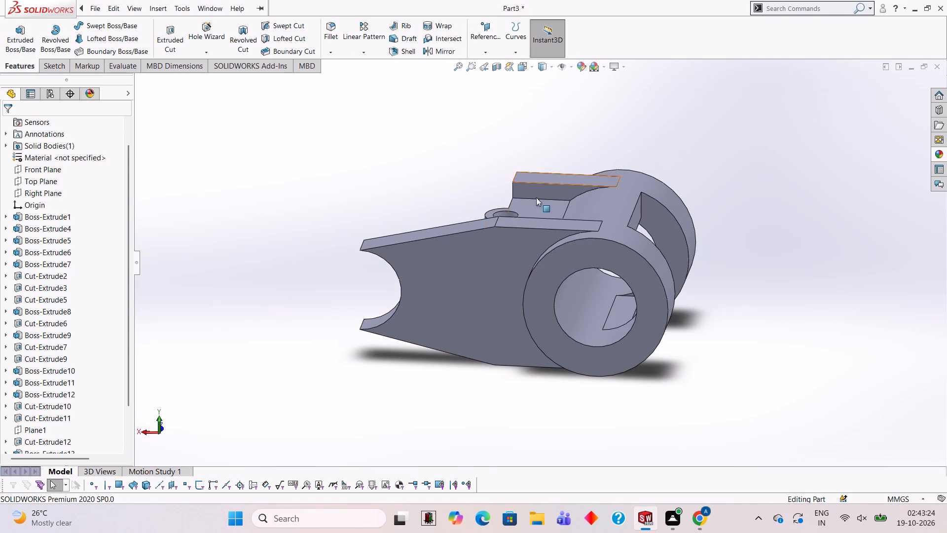
{"action": "left_click", "coordinate": [442, 292]}
{"action": "left_click", "coordinate": [486, 257]}
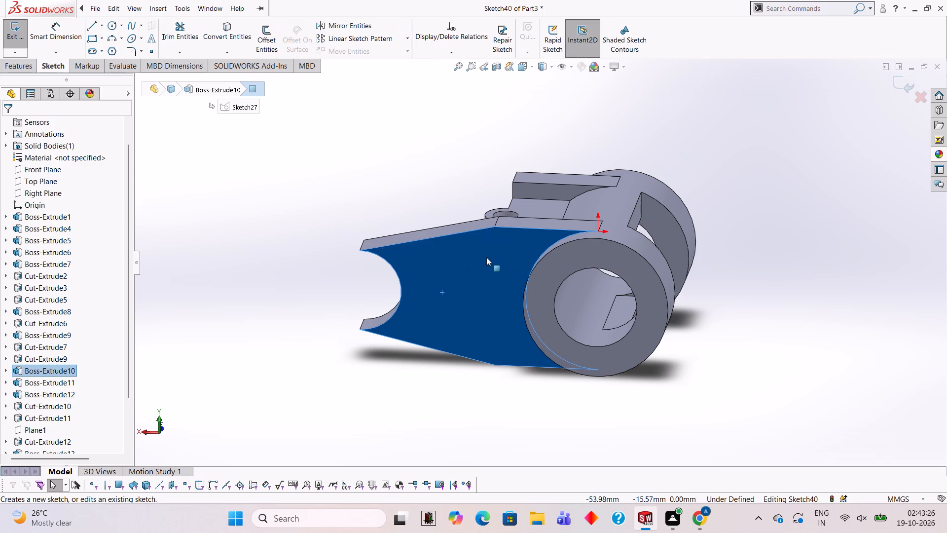
{"action": "key", "text": "ctrl+8"}
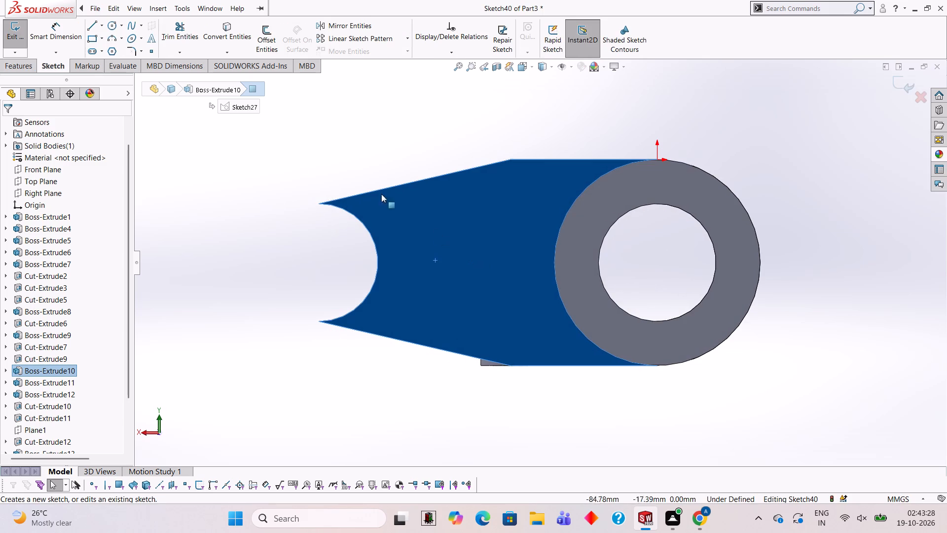
{"action": "left_click", "coordinate": [96, 26]}
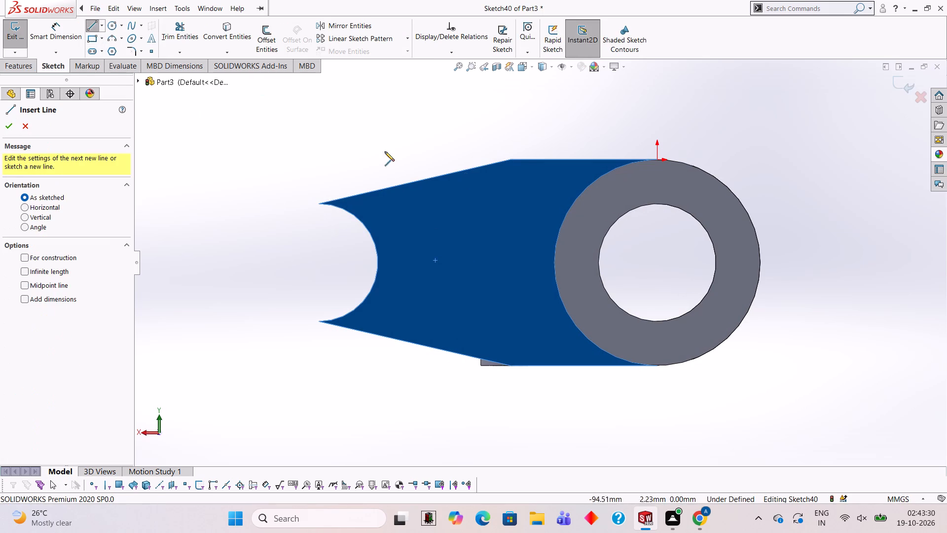
{"action": "left_click", "coordinate": [510, 159]}
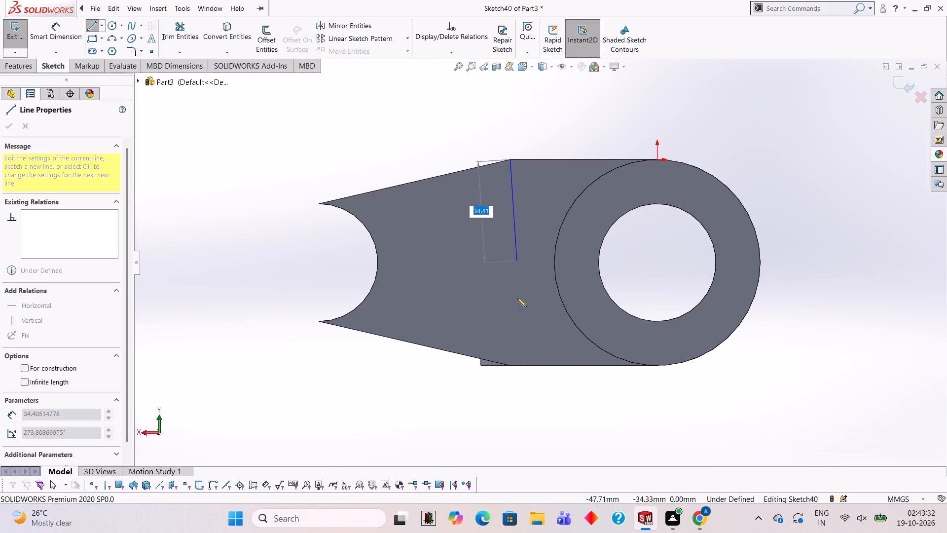
{"action": "left_click", "coordinate": [509, 365]}
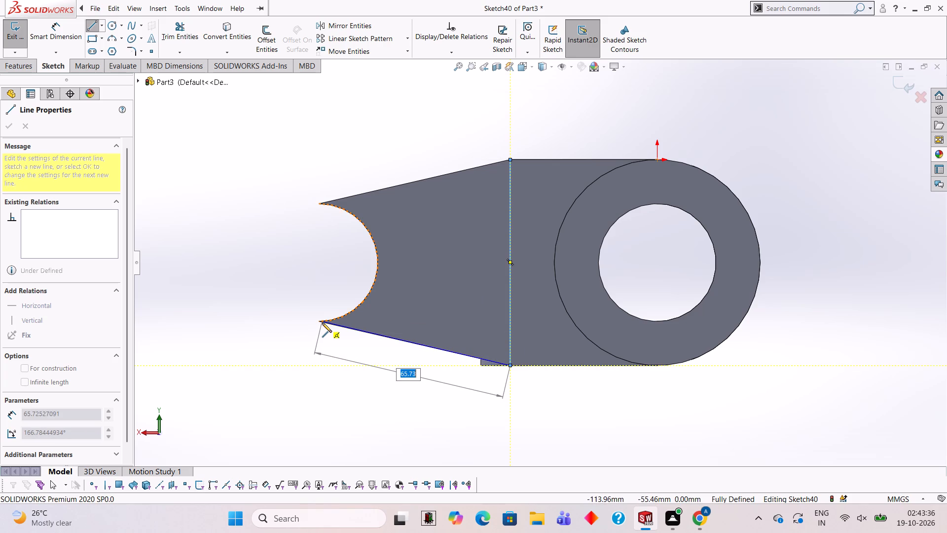
{"action": "left_click", "coordinate": [319, 322]}
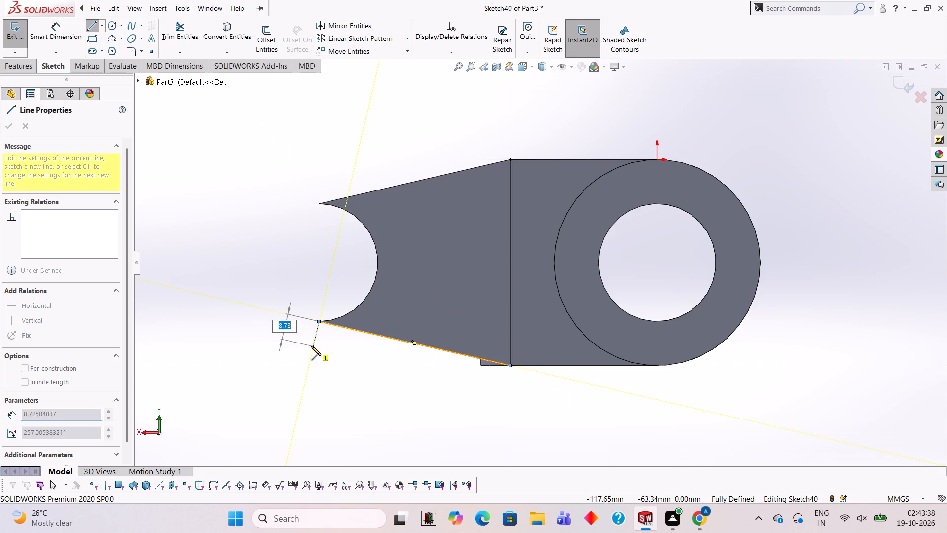
{"action": "key", "text": "Escape"}
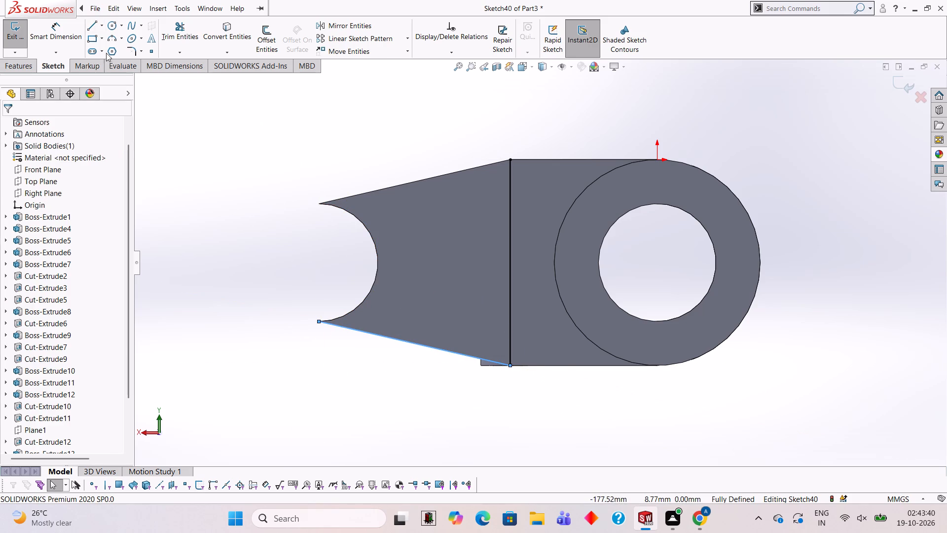
Close the opposite arm profile with a line along the upper tapered edge and a 40 mm circle trimmed to the notch arc.
{"action": "left_click", "coordinate": [94, 31]}
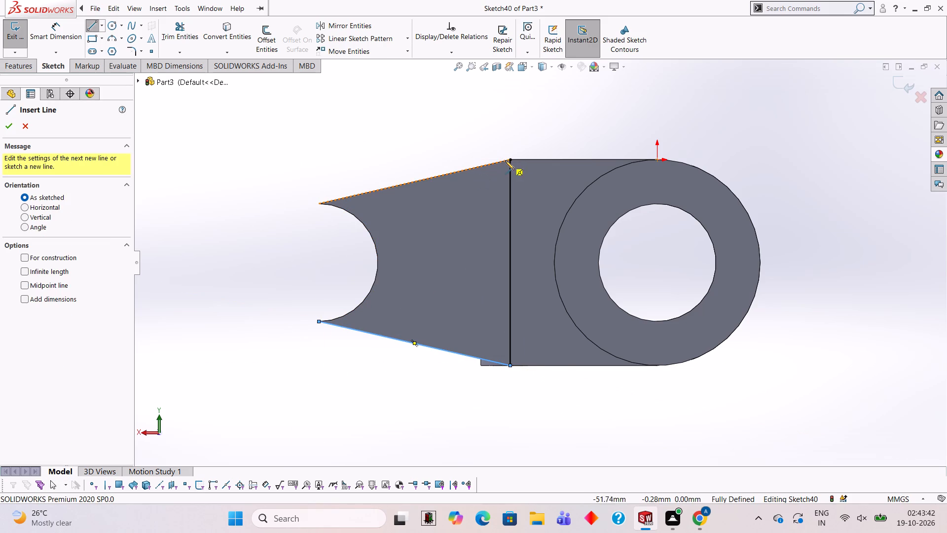
{"action": "left_click", "coordinate": [509, 160]}
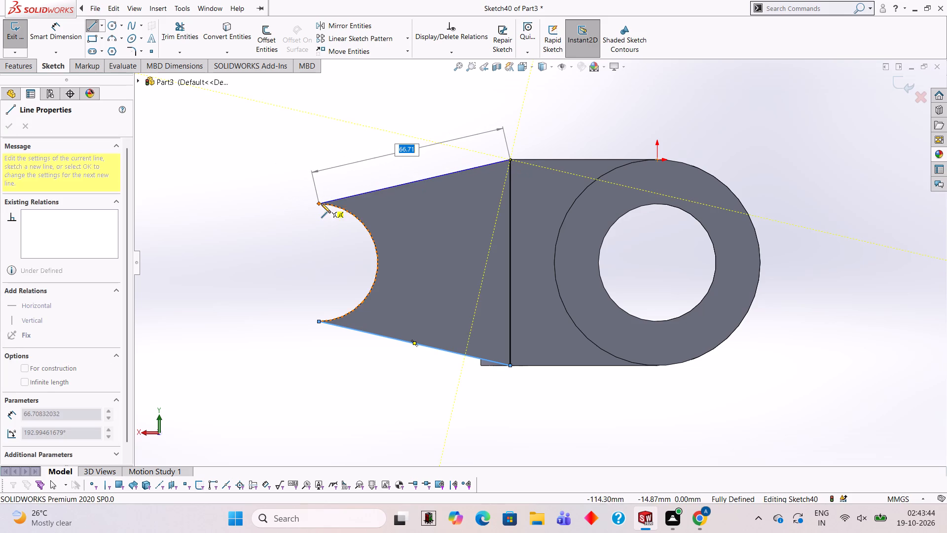
{"action": "left_click", "coordinate": [319, 203]}
{"action": "key", "text": "Escape"}
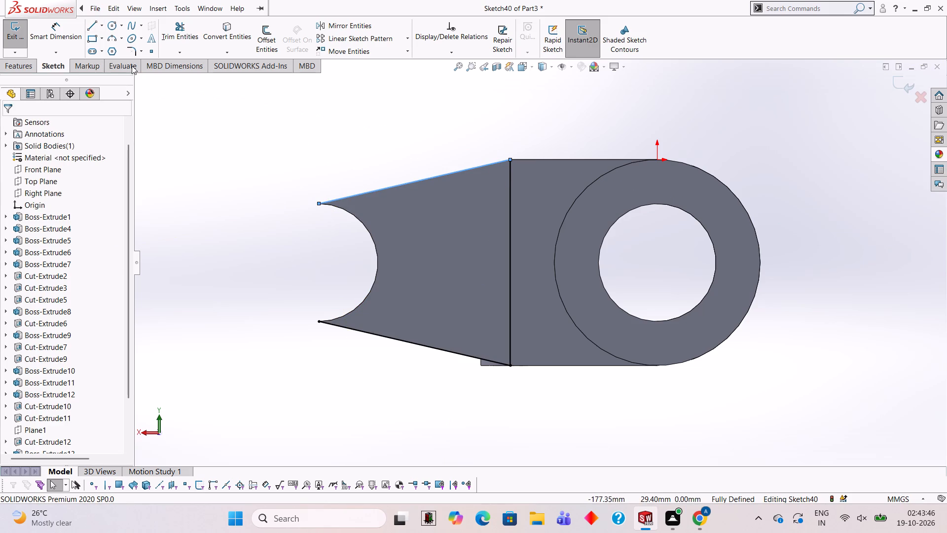
{"action": "left_click", "coordinate": [113, 30]}
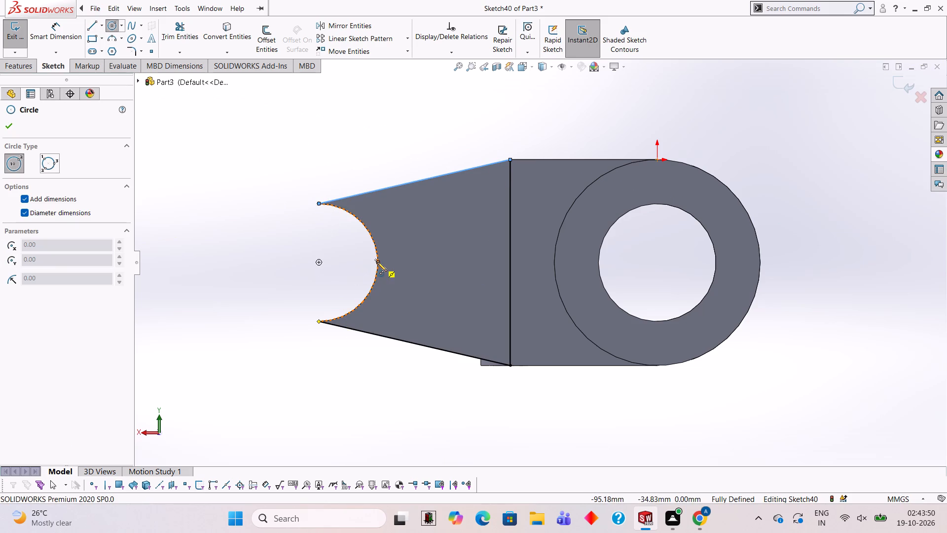
{"action": "left_click", "coordinate": [319, 261]}
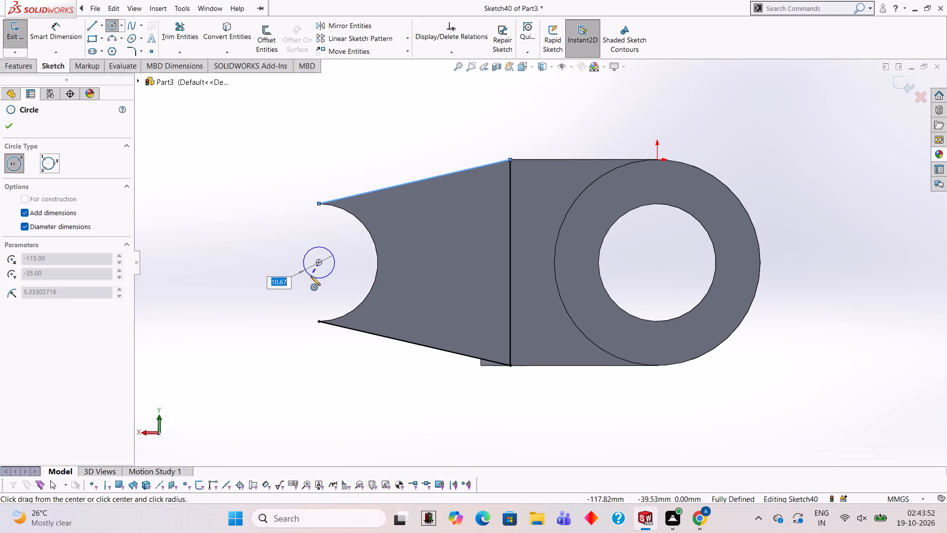
{"action": "type", "text": "40"}
{"action": "key", "text": "Return"}
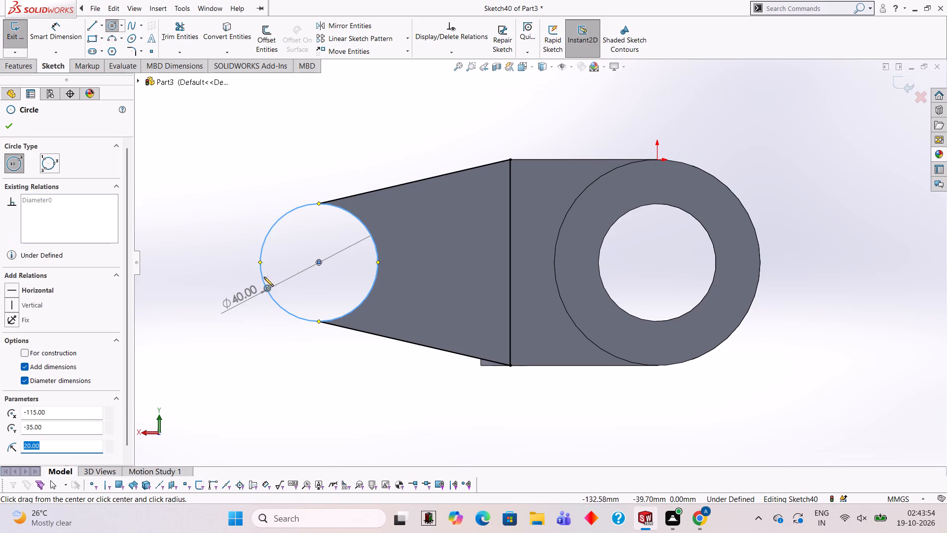
{"action": "left_click", "coordinate": [183, 33]}
{"action": "left_click", "coordinate": [286, 213]}
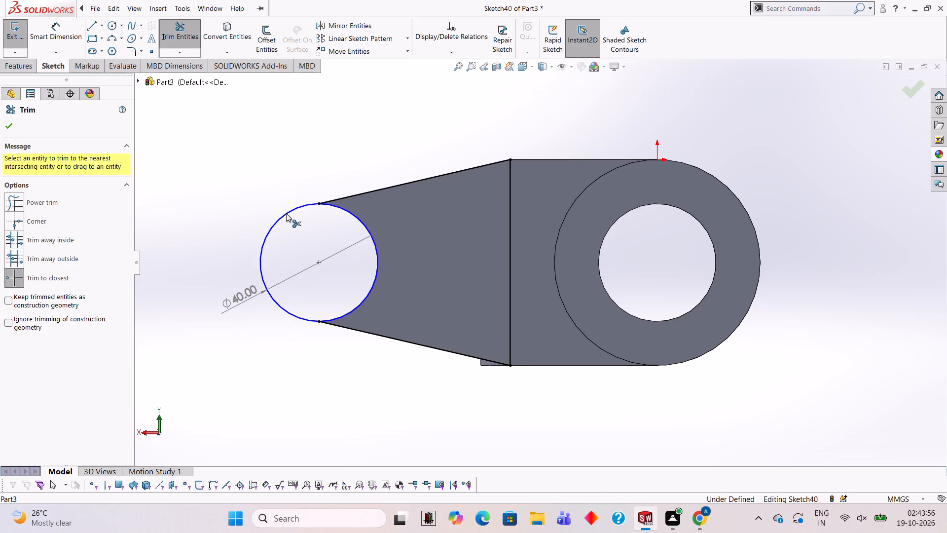
Cut-extrude the opposite arm's tapered end profile with a blind depth of 15 mm.
{"action": "left_click", "coordinate": [21, 71]}
{"action": "left_click", "coordinate": [170, 44]}
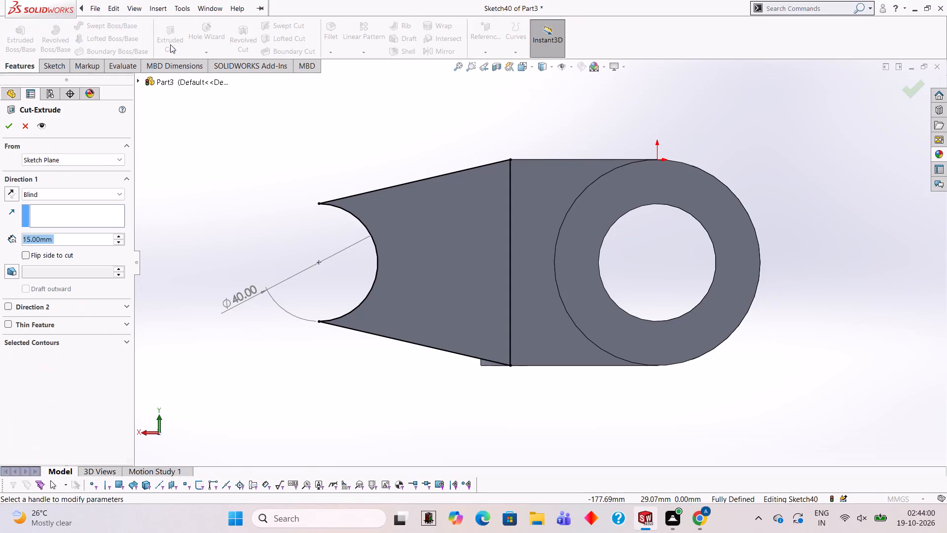
{"action": "middle_click_drag", "start_coordinate": [239, 119], "coordinate": [274, 242]}
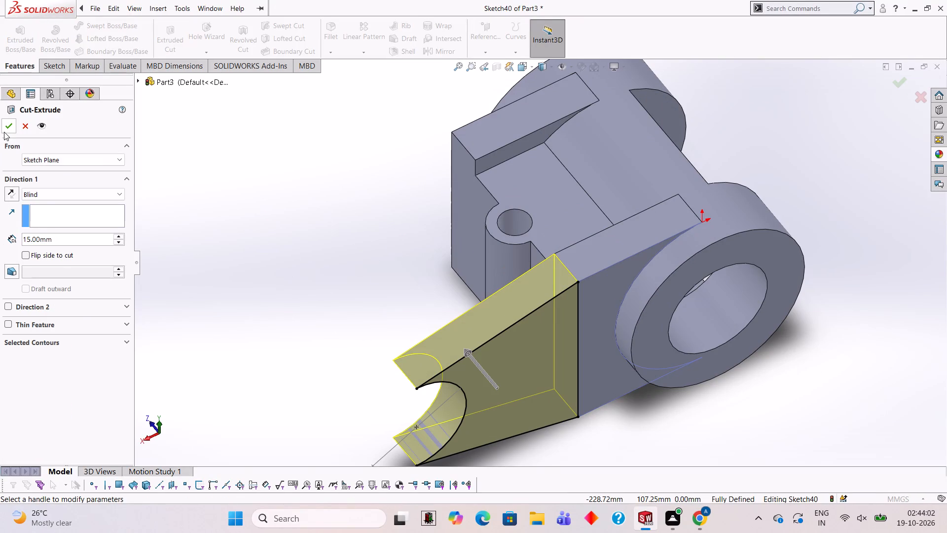
{"action": "left_click", "coordinate": [6, 127]}
{"action": "left_click", "coordinate": [208, 186]}
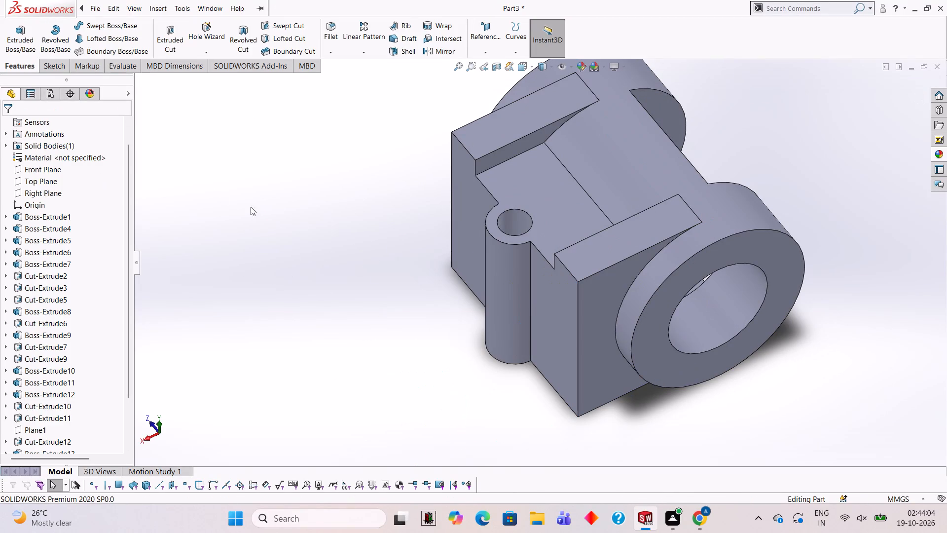
Examine the shortened bracket from the front, underside and top around the block, vertical boss and large rings.
{"action": "scroll", "coordinate": [543, 198], "scroll_direction": "up", "scroll_amount": 2}
{"action": "scroll", "coordinate": [541, 181], "scroll_direction": "down", "scroll_amount": 3}
{"action": "middle_click_drag", "start_coordinate": [531, 241], "coordinate": [502, 238]}
{"action": "scroll", "coordinate": [525, 269], "scroll_direction": "up", "scroll_amount": 3}
{"action": "middle_click_drag", "start_coordinate": [526, 312], "coordinate": [573, 85]}
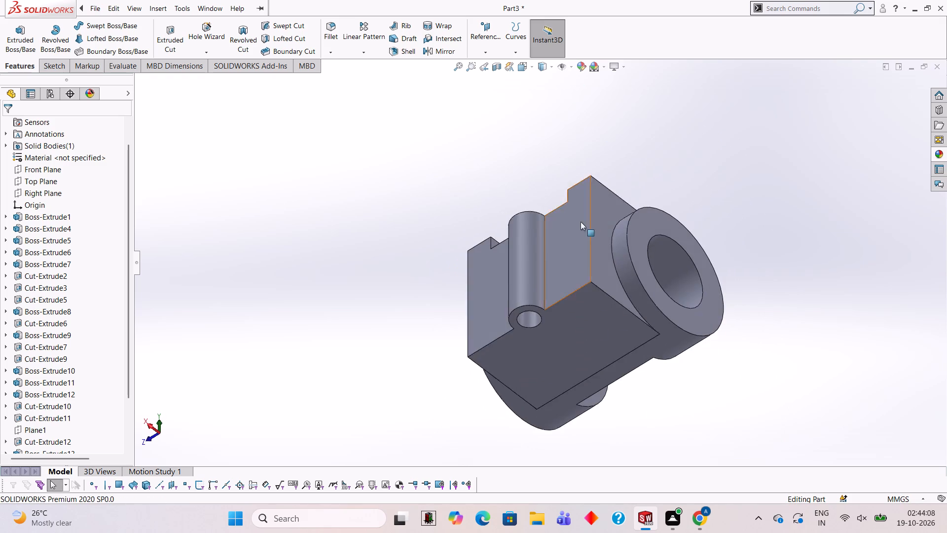
{"action": "middle_click_drag", "start_coordinate": [604, 345], "coordinate": [547, 364]}
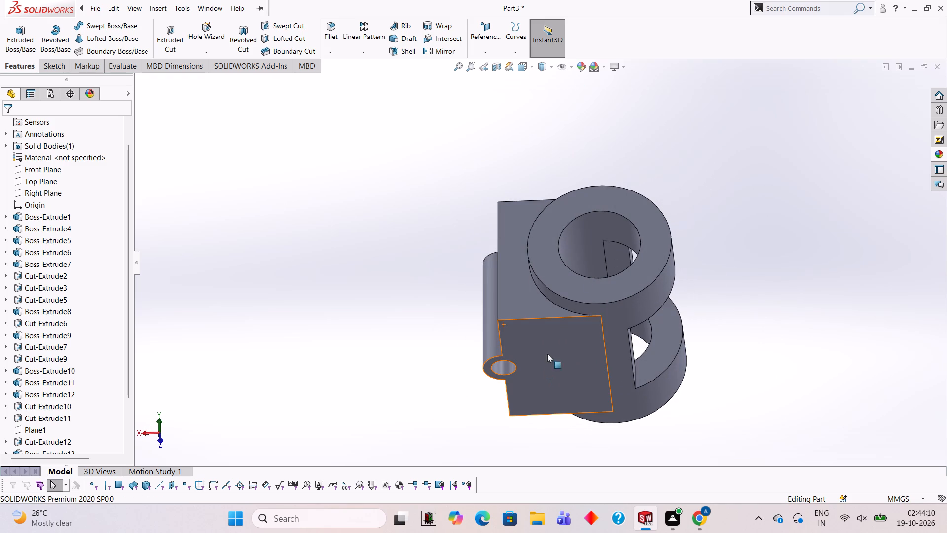
{"action": "middle_click_drag", "start_coordinate": [515, 197], "coordinate": [514, 350]}
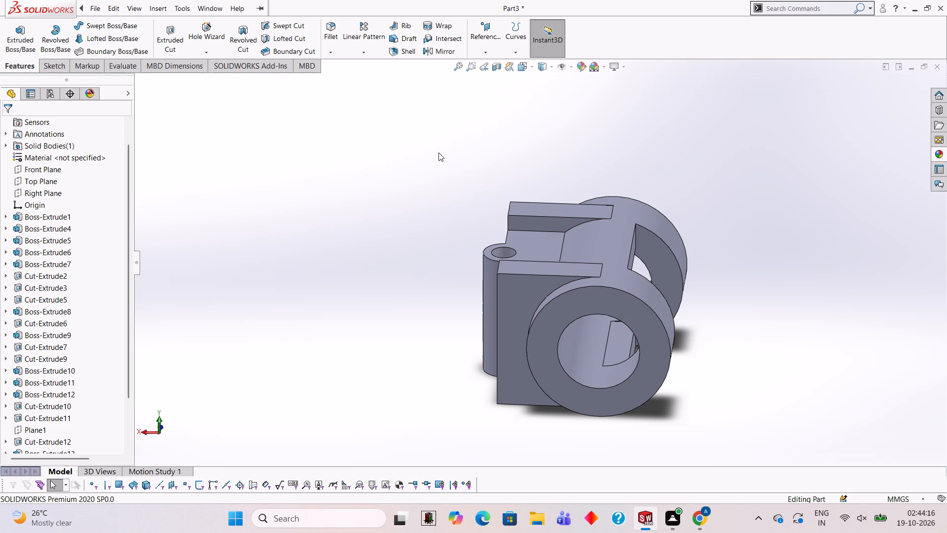
{"action": "middle_click_drag", "start_coordinate": [424, 199], "coordinate": [434, 344]}
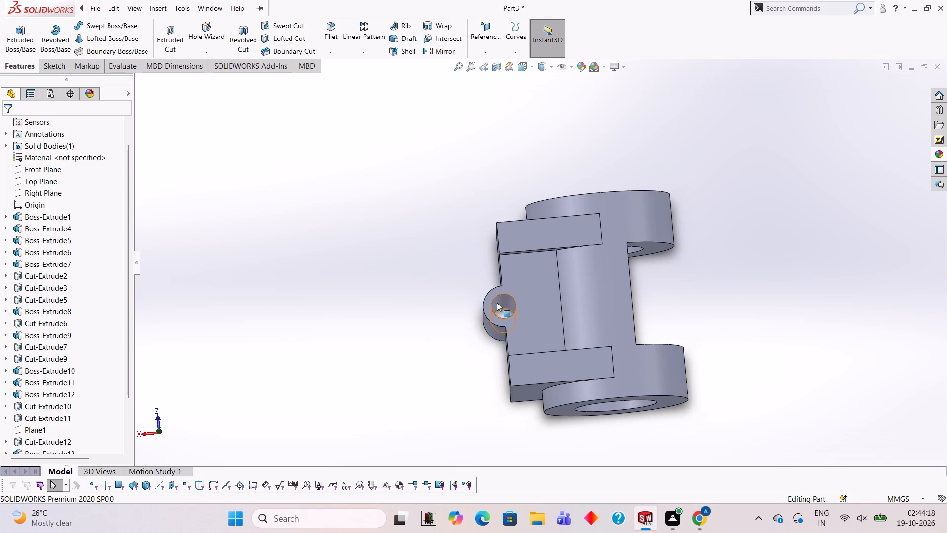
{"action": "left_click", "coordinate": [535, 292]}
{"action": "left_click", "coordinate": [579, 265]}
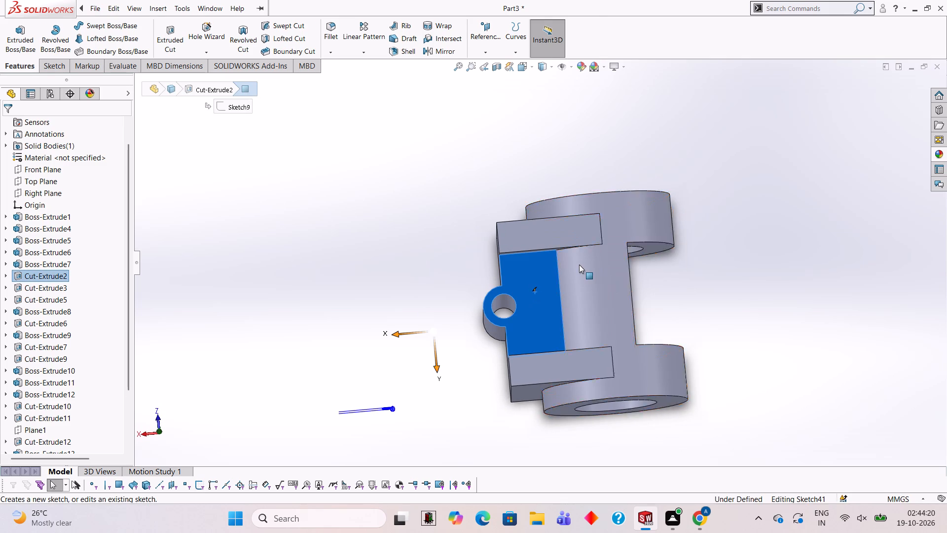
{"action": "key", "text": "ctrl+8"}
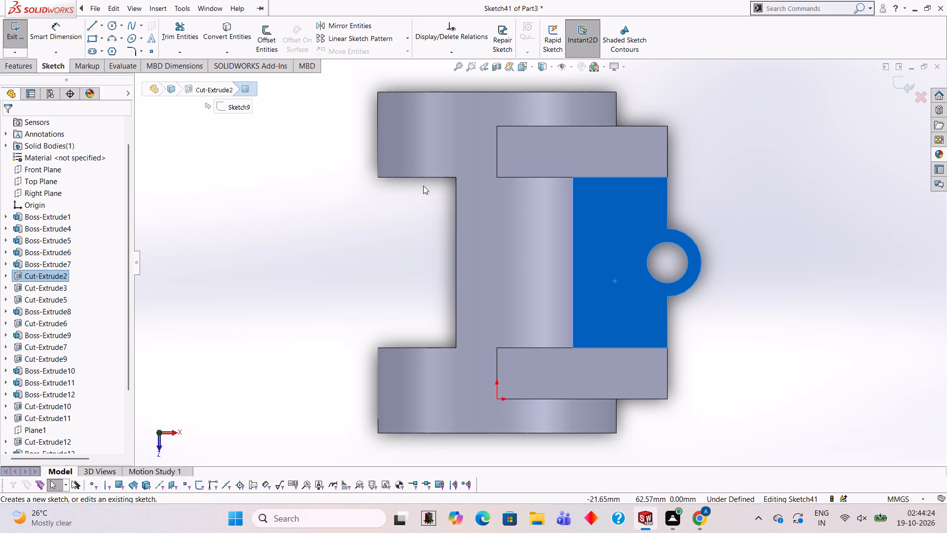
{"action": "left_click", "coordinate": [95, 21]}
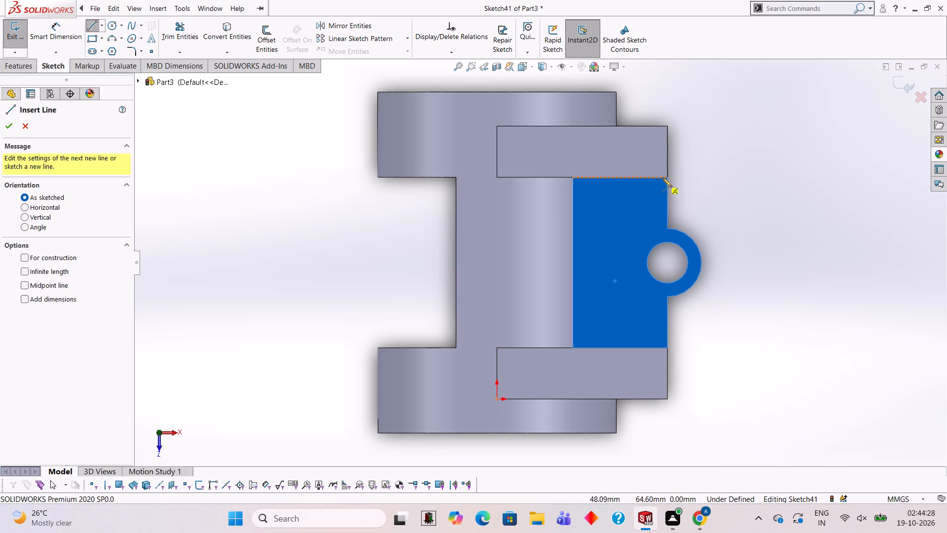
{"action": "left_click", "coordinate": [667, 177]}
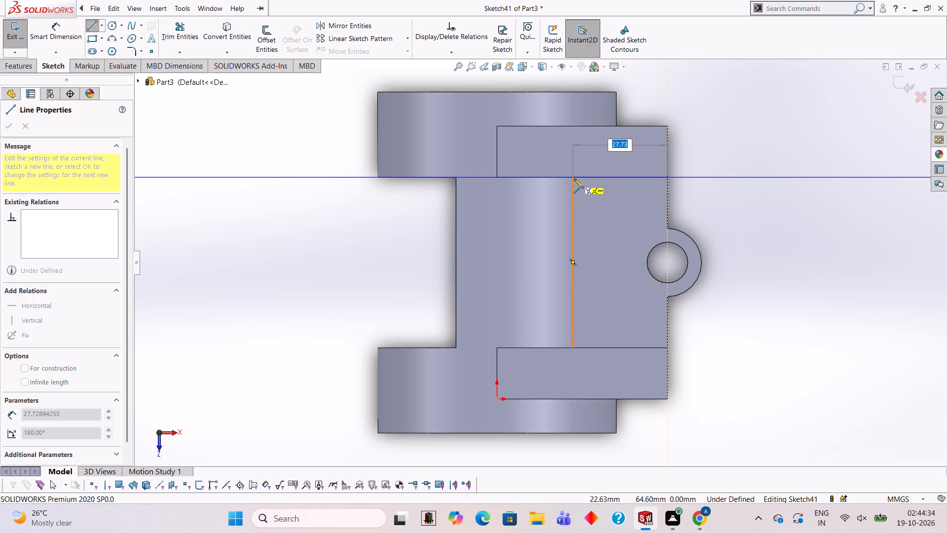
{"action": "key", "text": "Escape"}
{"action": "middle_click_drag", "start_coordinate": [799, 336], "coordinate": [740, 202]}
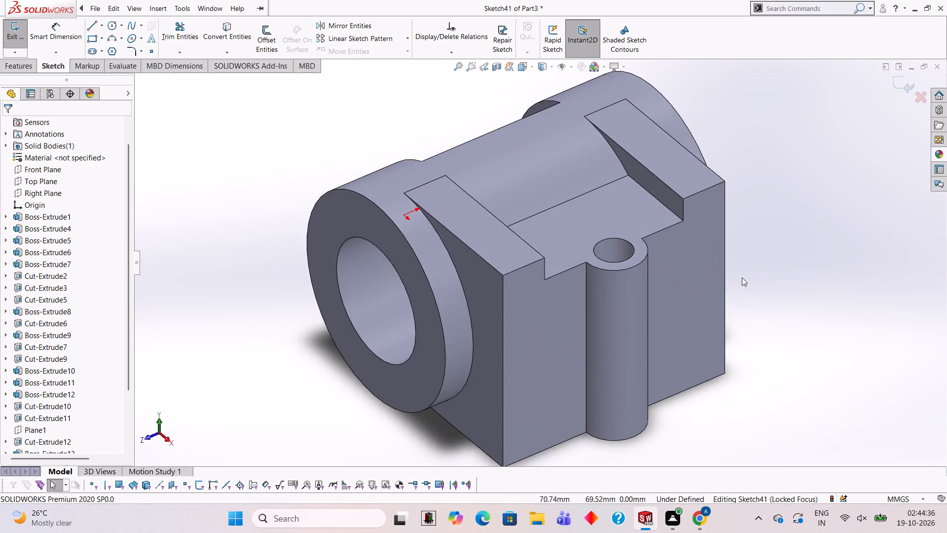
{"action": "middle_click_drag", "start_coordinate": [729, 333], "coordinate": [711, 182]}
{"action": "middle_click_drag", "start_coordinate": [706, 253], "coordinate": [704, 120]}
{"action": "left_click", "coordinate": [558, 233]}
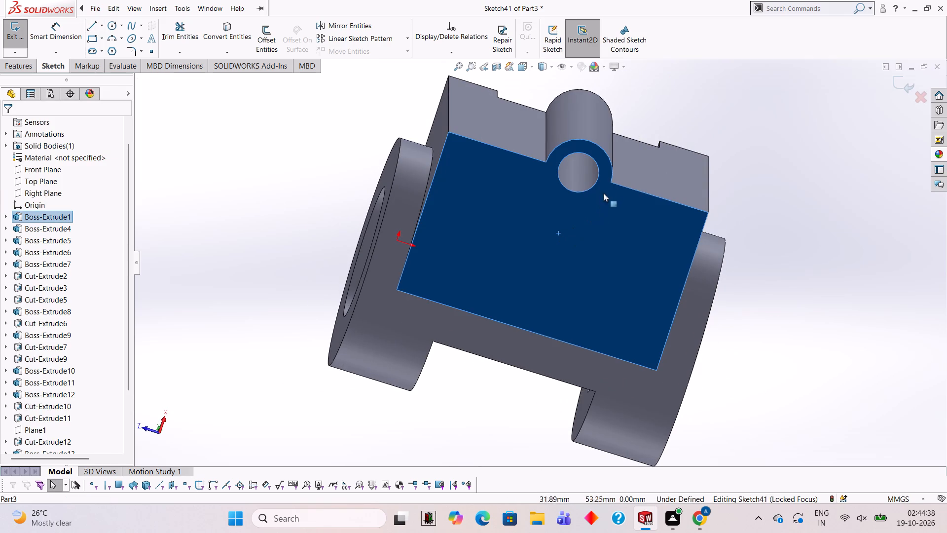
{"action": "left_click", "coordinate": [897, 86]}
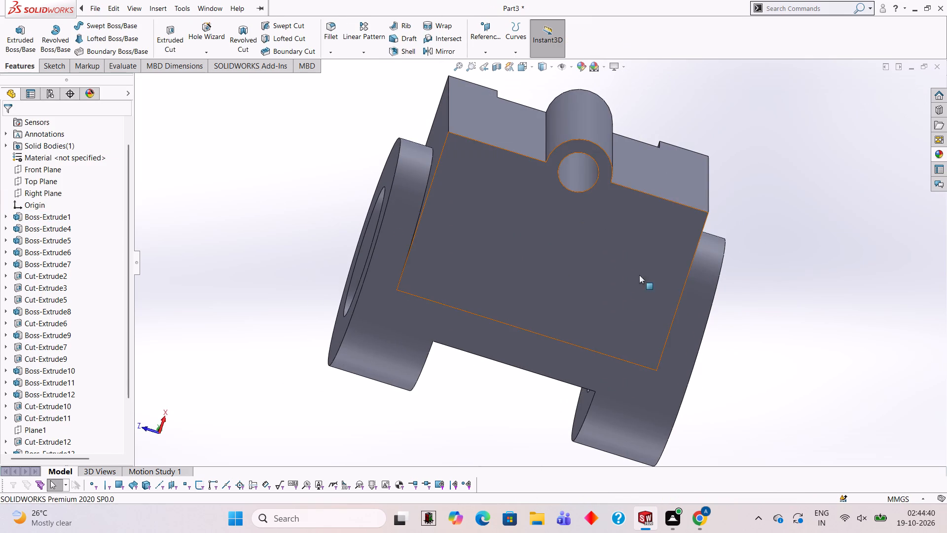
Start a sketch on the block's underside and draw a 15 mm vertical line from the outer corner along the boss-side edge.
{"action": "left_click", "coordinate": [591, 249]}
{"action": "left_click", "coordinate": [638, 221]}
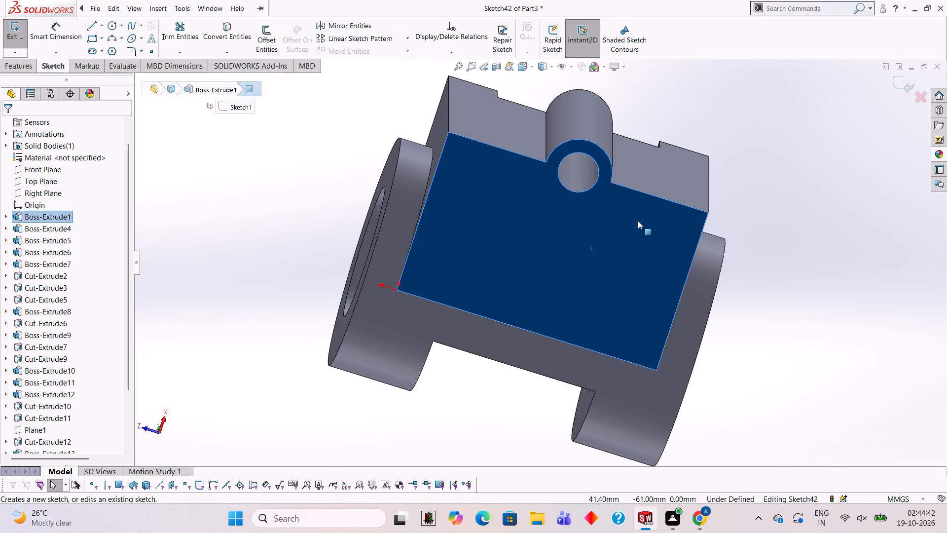
{"action": "key", "text": "ctrl+8"}
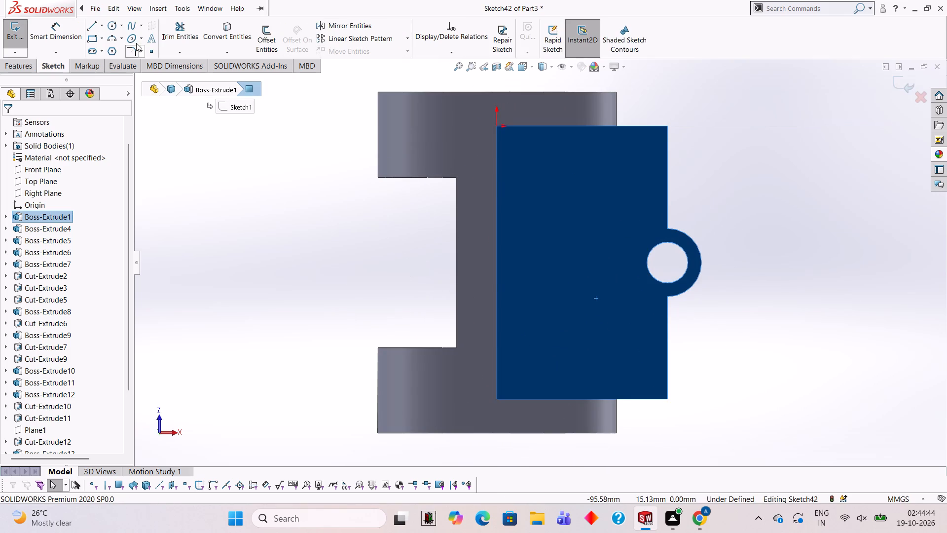
{"action": "left_click", "coordinate": [97, 22]}
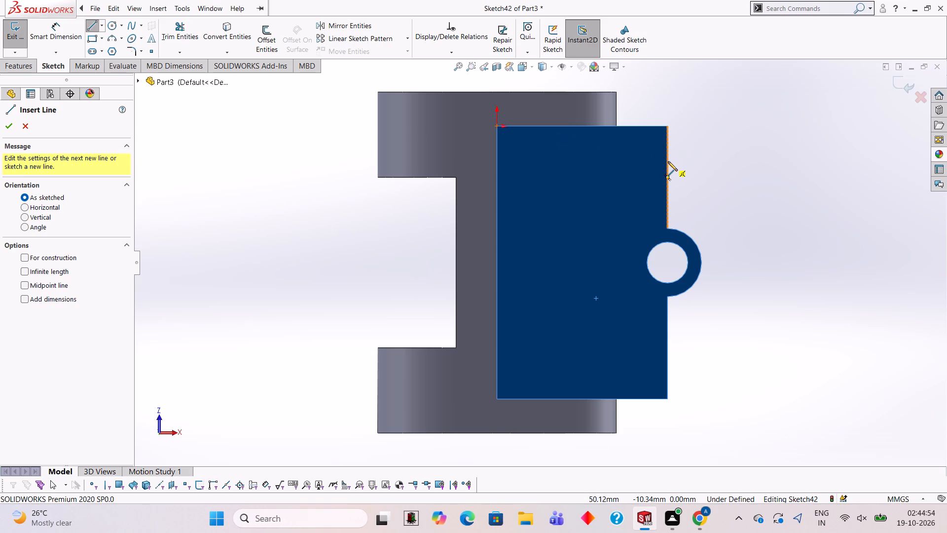
{"action": "left_click", "coordinate": [667, 126]}
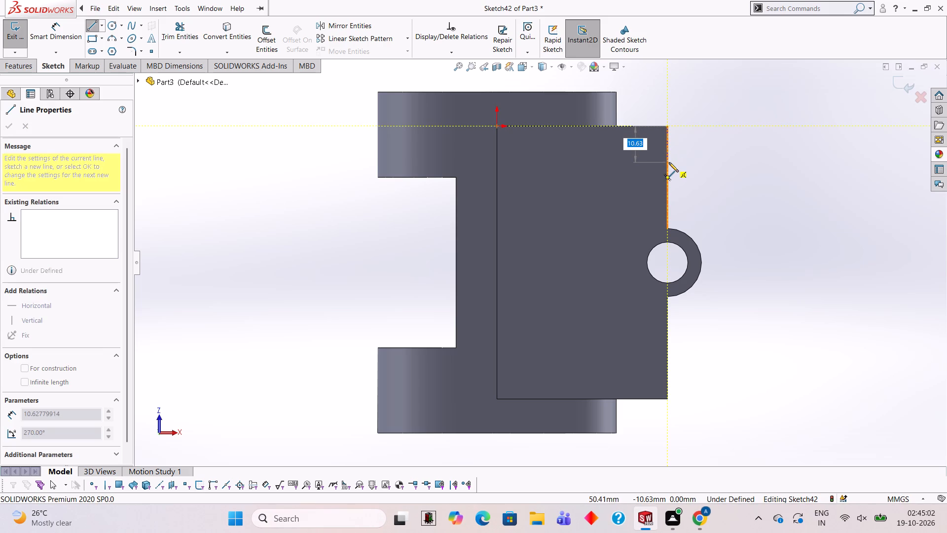
{"action": "type", "text": "15"}
{"action": "key", "text": "Return"}
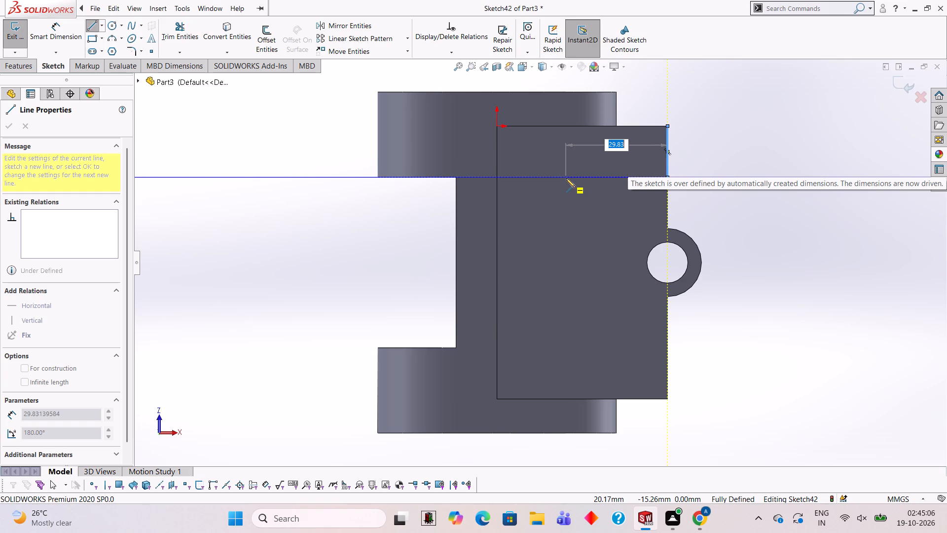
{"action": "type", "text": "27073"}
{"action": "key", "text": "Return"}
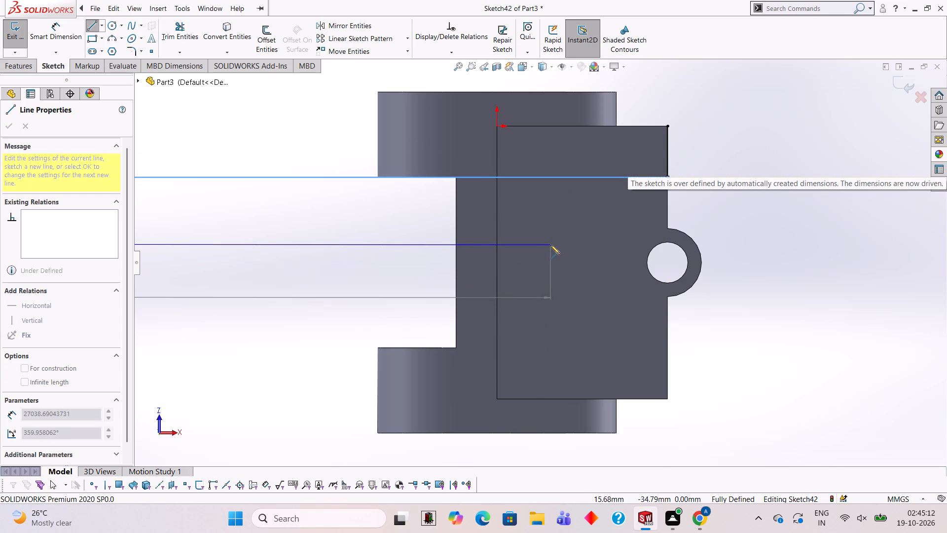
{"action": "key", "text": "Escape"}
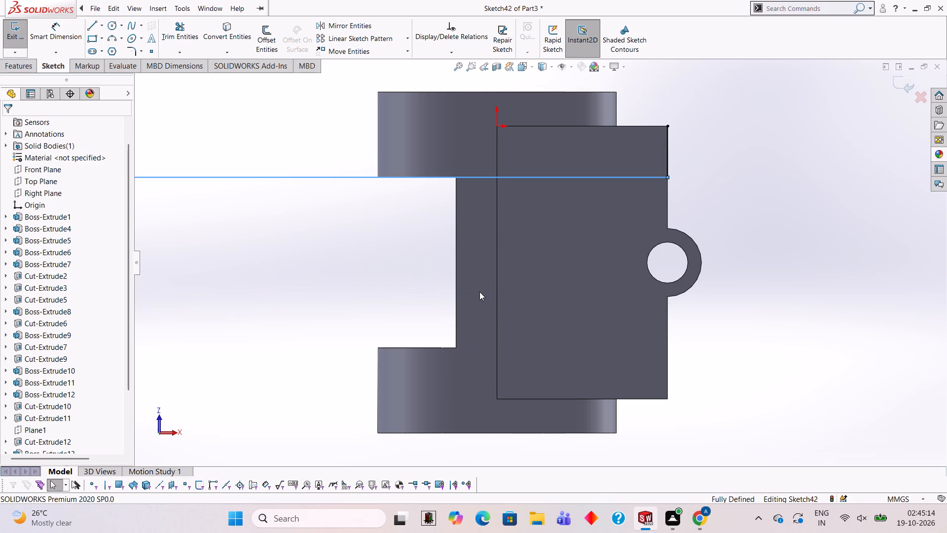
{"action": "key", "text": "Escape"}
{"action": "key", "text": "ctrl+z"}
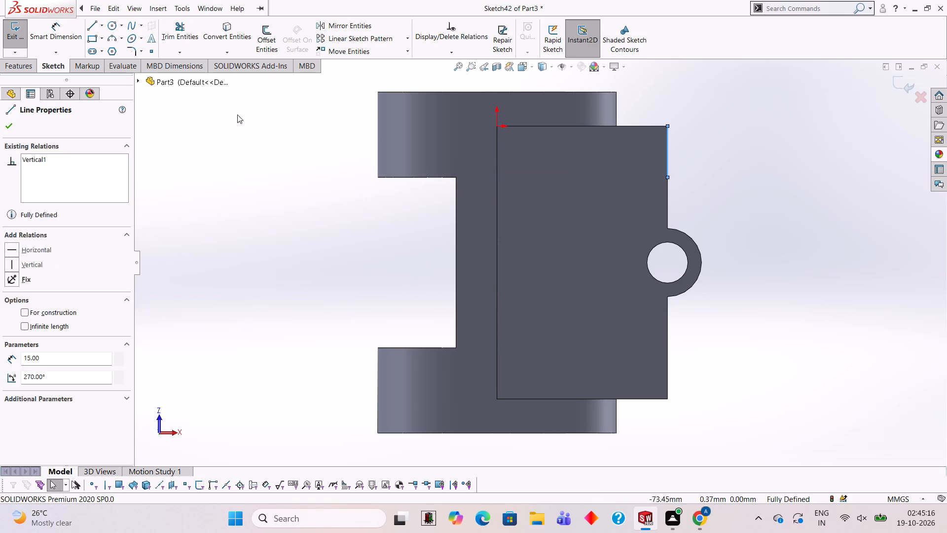
From the 15 mm line's end, sketch a 27.73 mm line inward, a 50 mm line parallel to the edge, a return line, and a 15 mm line to the boss.
{"action": "left_click", "coordinate": [94, 26]}
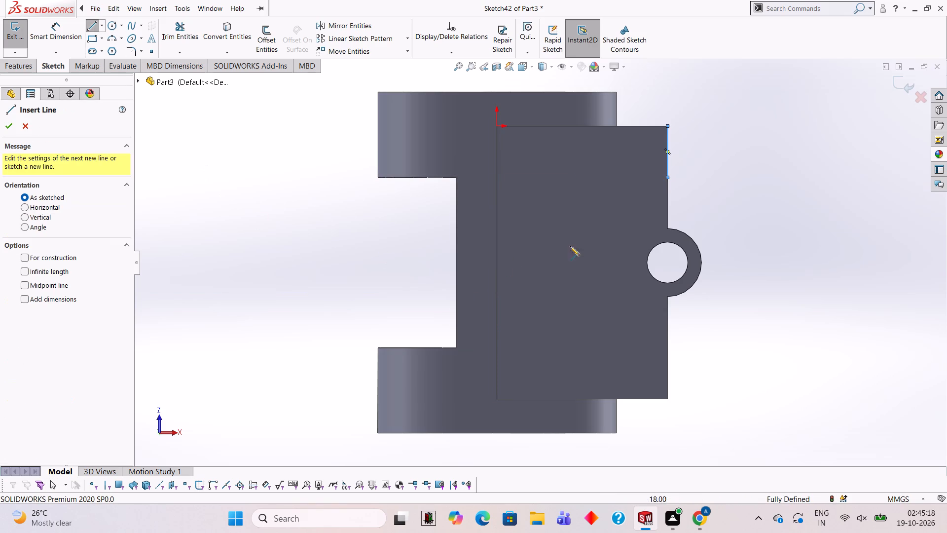
{"action": "left_click", "coordinate": [667, 176]}
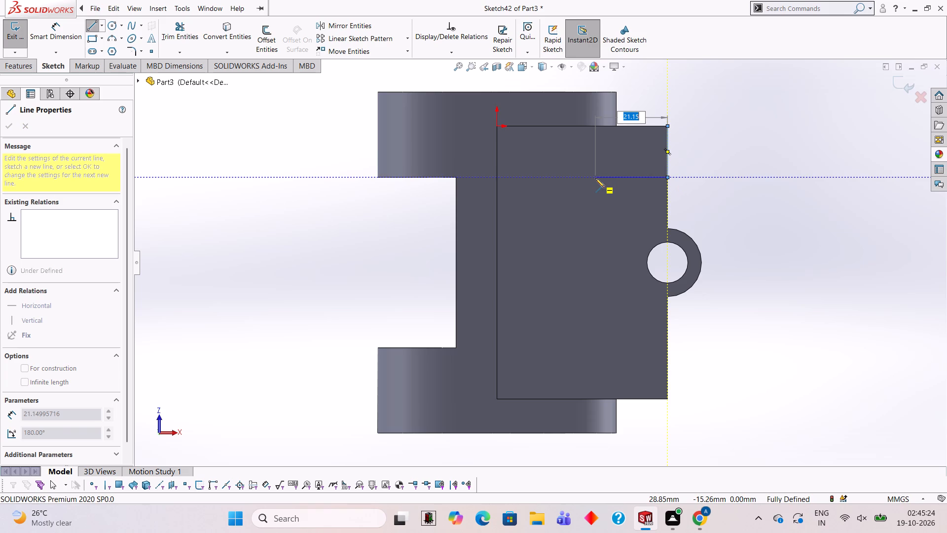
{"action": "type", "text": "27"}
{"action": "type", "text": ".73"}
{"action": "key", "text": "Return"}
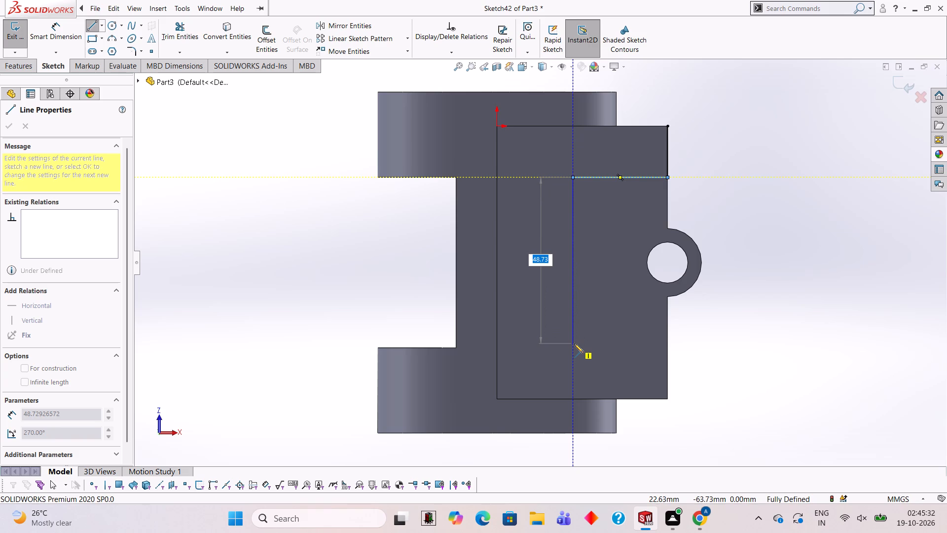
{"action": "type", "text": "50"}
{"action": "key", "text": "Return"}
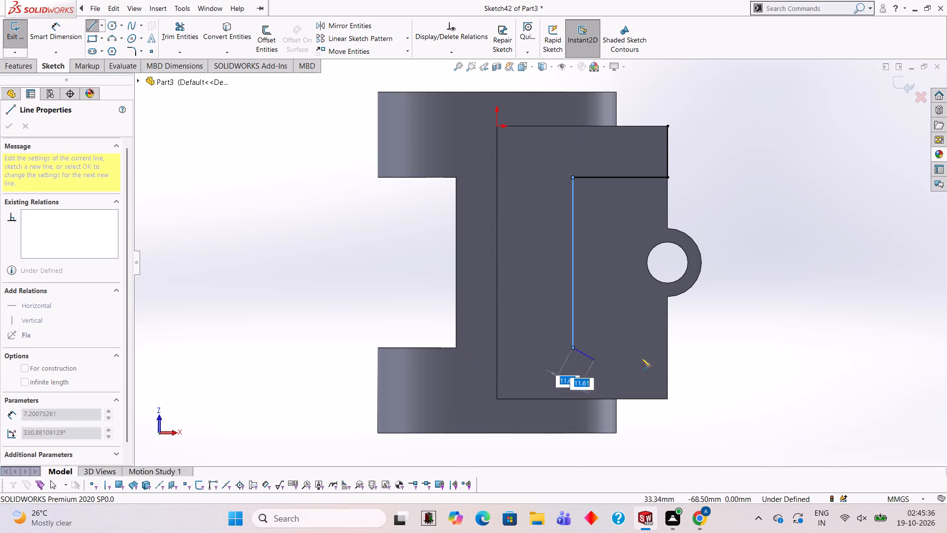
{"action": "left_click", "coordinate": [668, 346]}
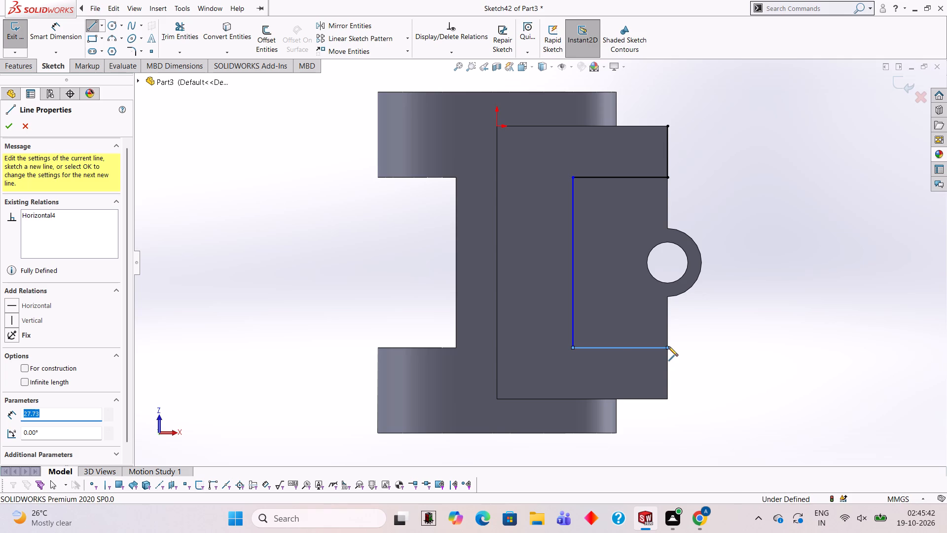
{"action": "left_click", "coordinate": [666, 297]}
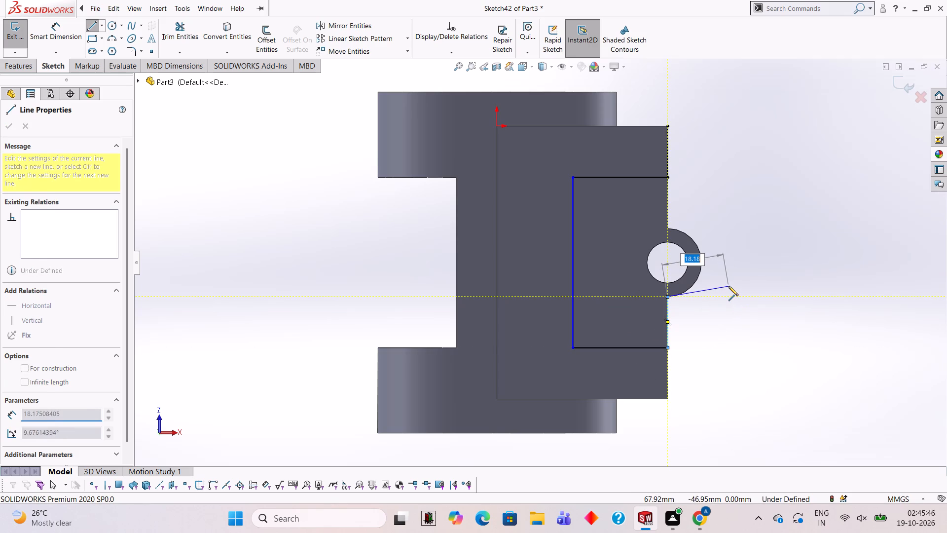
{"action": "key", "text": "Escape"}
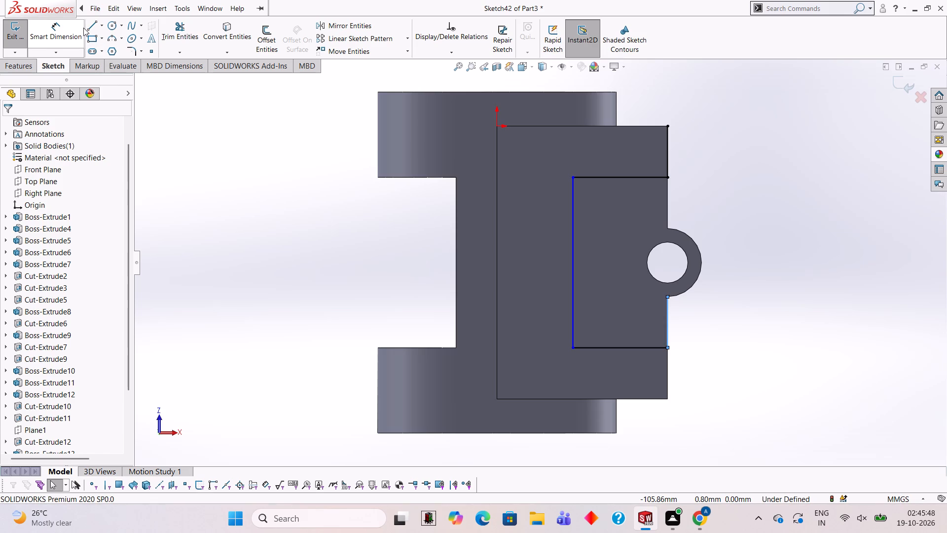
Sketch an edge line from the rectangle's other outer corner to the boss, and trim away the initial 15 mm corner line.
{"action": "left_click", "coordinate": [87, 28]}
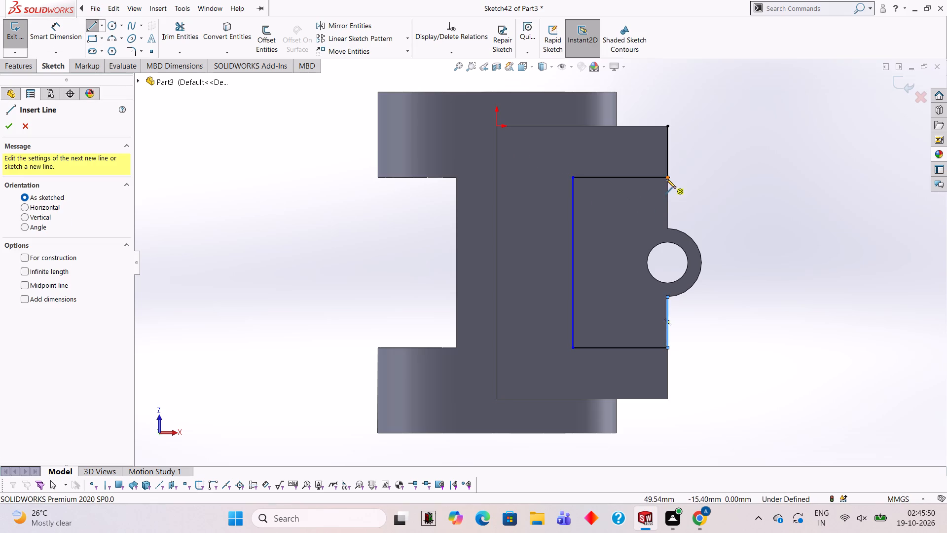
{"action": "left_click", "coordinate": [667, 178]}
{"action": "left_click", "coordinate": [666, 228]}
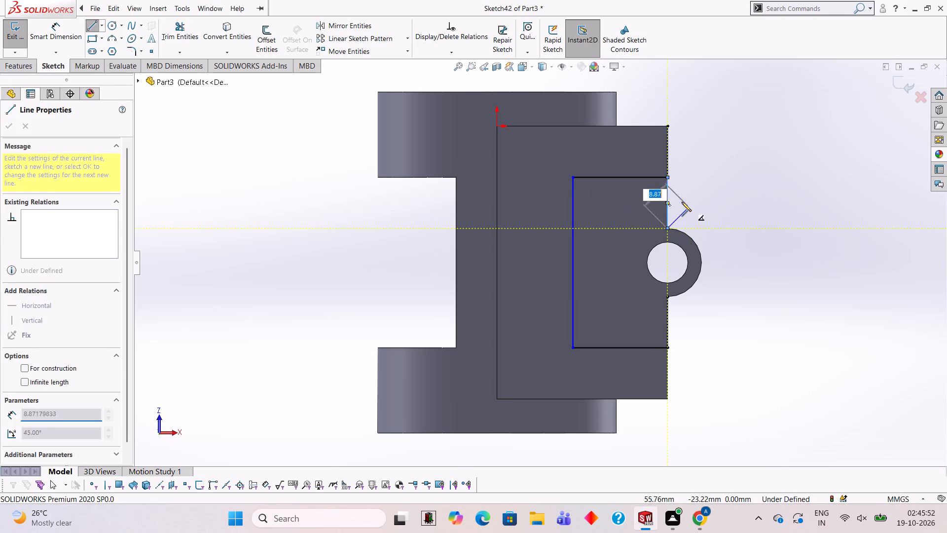
{"action": "key", "text": "Escape"}
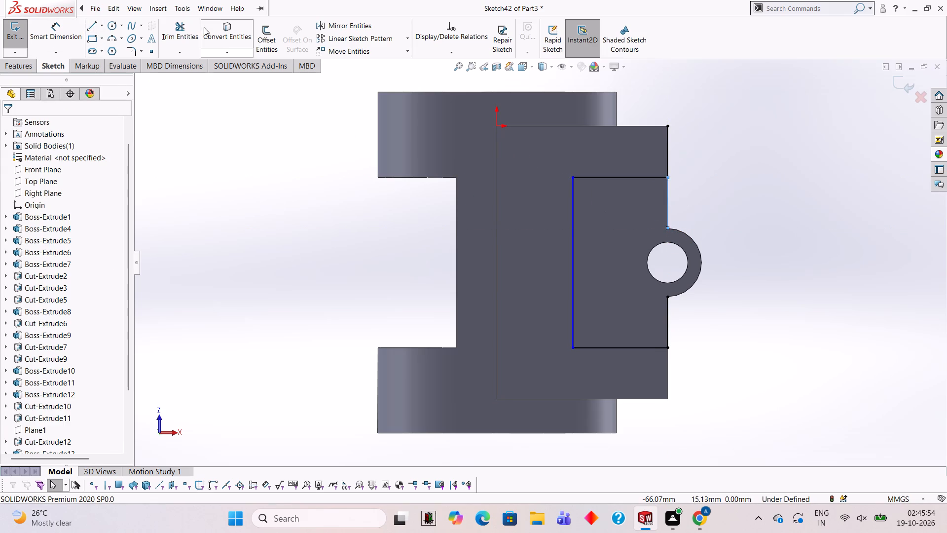
{"action": "left_click", "coordinate": [193, 26]}
{"action": "left_click", "coordinate": [669, 144]}
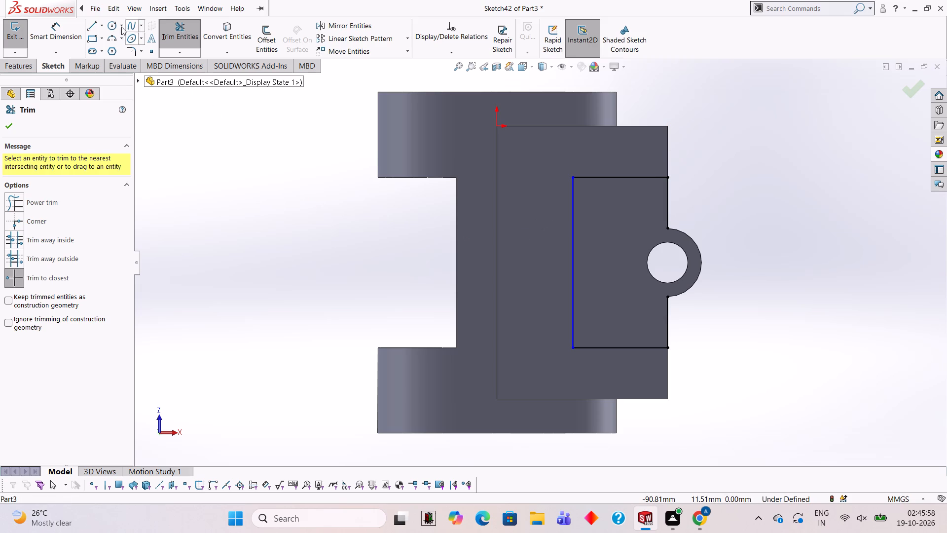
Sketch two concentric circles centred on the boss hole, with diameters of 20 mm and 12 mm.
{"action": "left_click", "coordinate": [109, 22]}
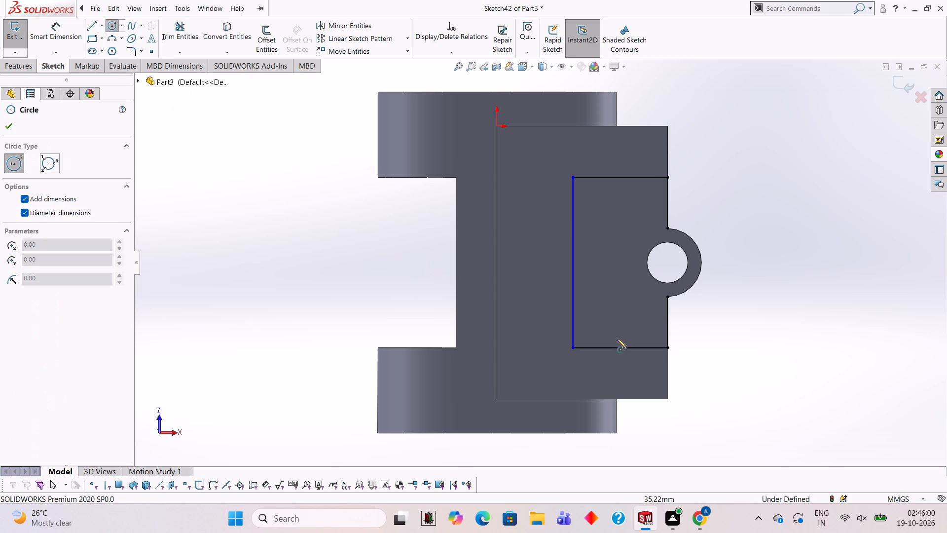
{"action": "left_click", "coordinate": [667, 263]}
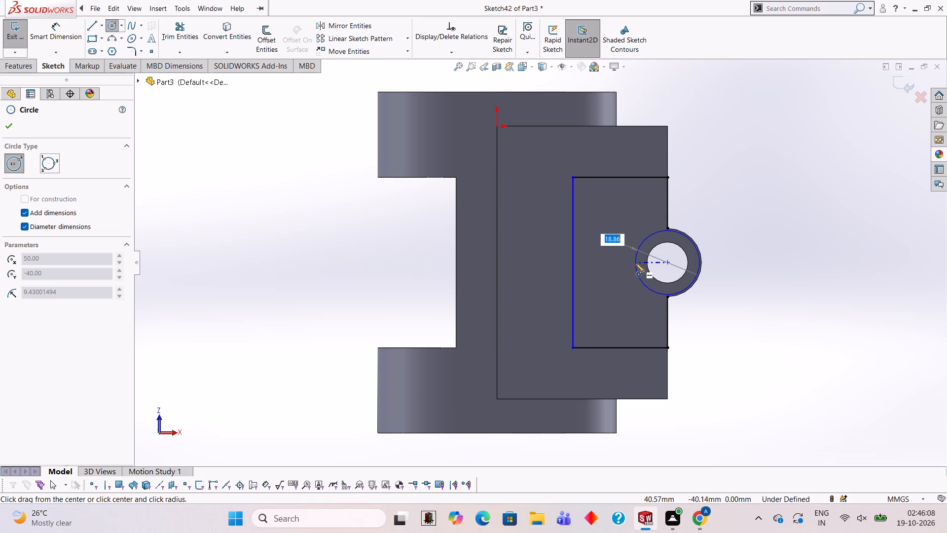
{"action": "type", "text": "20"}
{"action": "key", "text": "Return"}
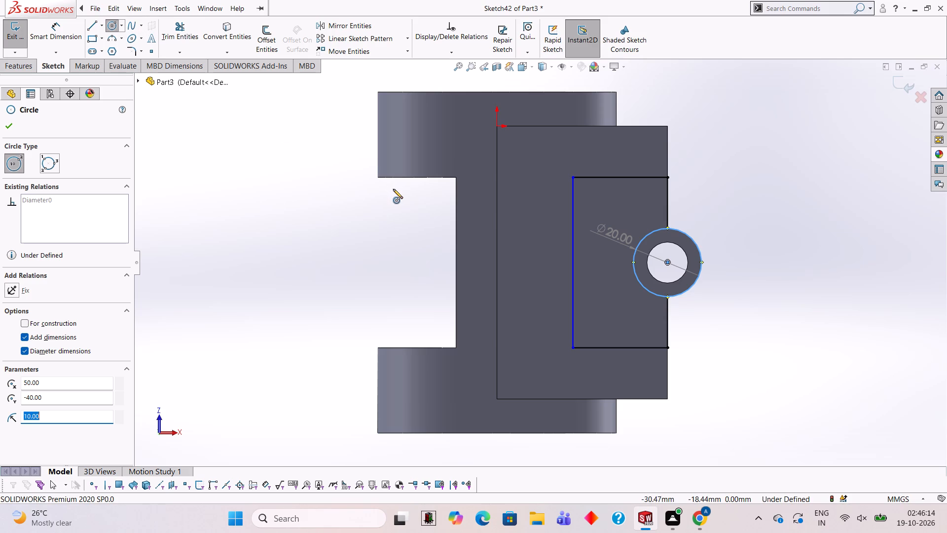
{"action": "left_click", "coordinate": [667, 262]}
{"action": "type", "text": "12"}
{"action": "key", "text": "Return"}
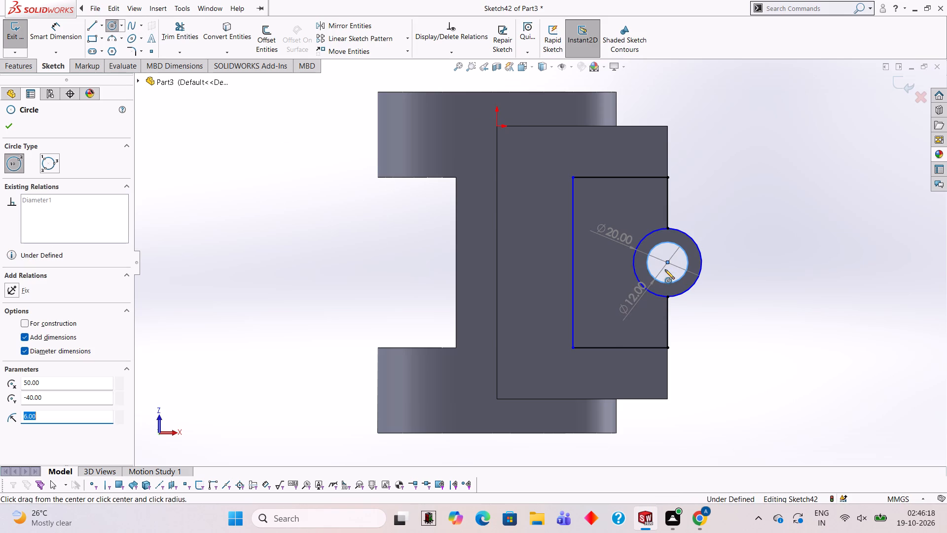
Cut-extrude the sketched rectangle and both circle regions at the boss blind to a depth of 8 mm.
{"action": "middle_click_drag", "start_coordinate": [745, 173], "coordinate": [740, 283]}
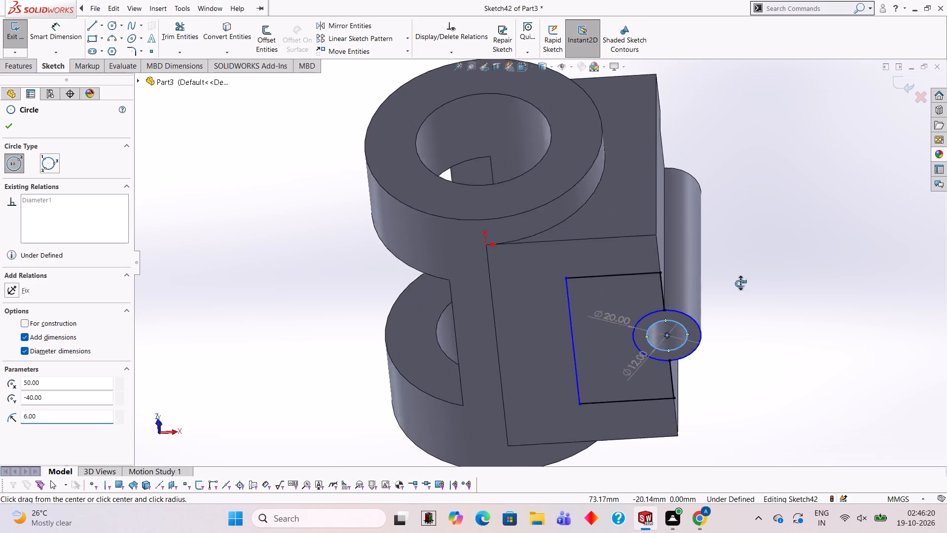
{"action": "middle_click_drag", "start_coordinate": [740, 283], "coordinate": [747, 314]}
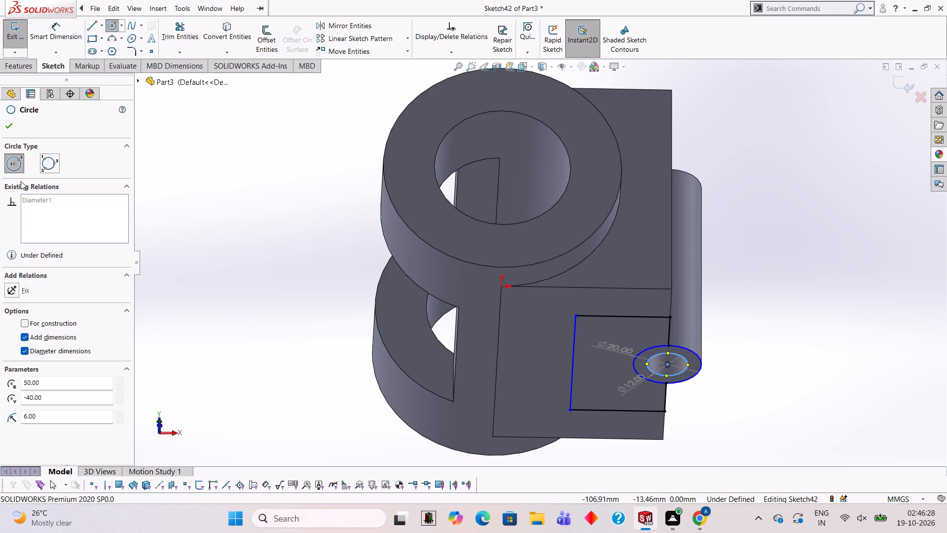
{"action": "left_click", "coordinate": [12, 60]}
{"action": "left_click", "coordinate": [176, 35]}
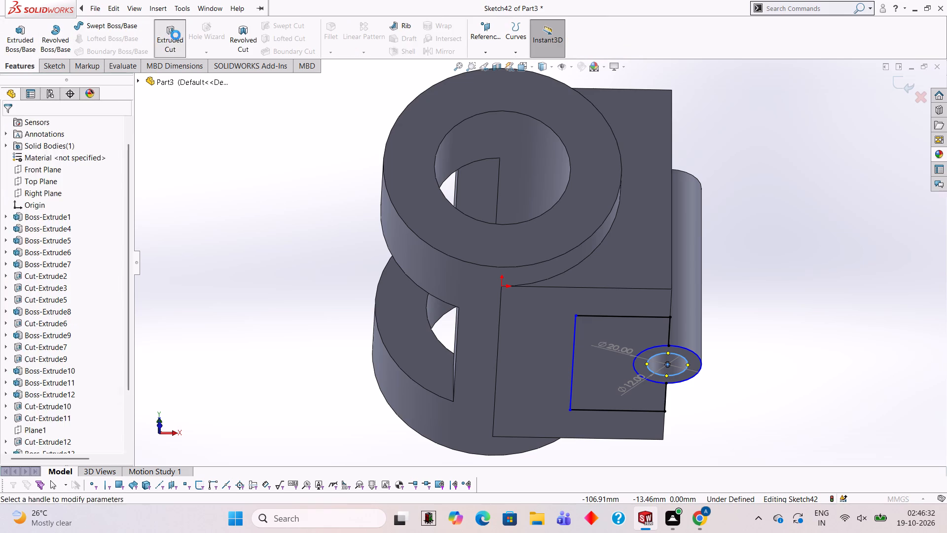
{"action": "left_click", "coordinate": [606, 326]}
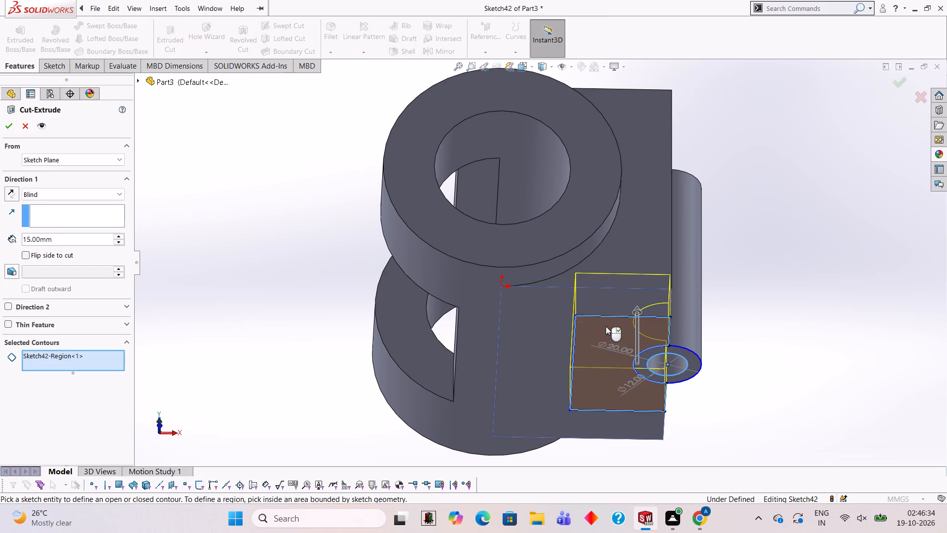
{"action": "middle_click_drag", "start_coordinate": [730, 425], "coordinate": [718, 301]}
{"action": "scroll", "coordinate": [718, 301], "scroll_direction": "up", "scroll_amount": 1}
{"action": "left_click", "coordinate": [667, 247]}
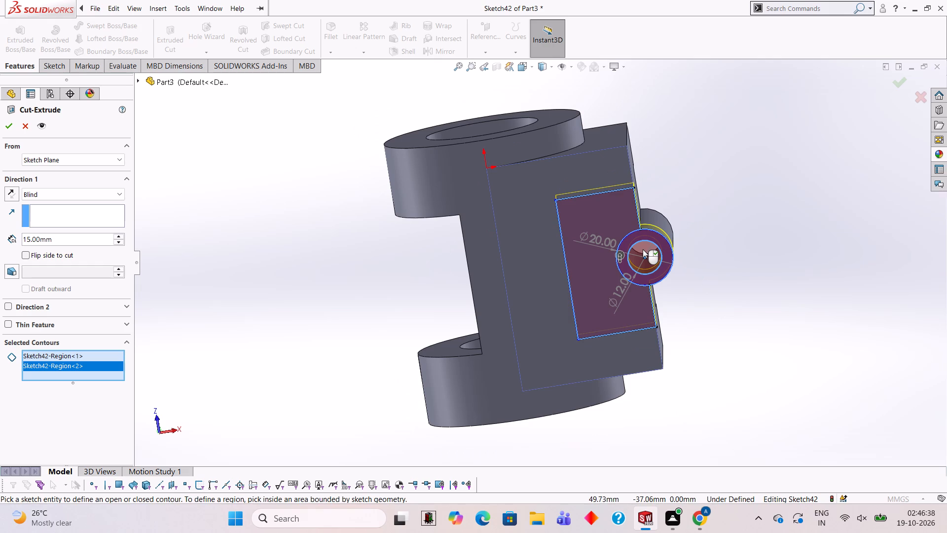
{"action": "left_click", "coordinate": [643, 249]}
{"action": "middle_click_drag", "start_coordinate": [737, 198], "coordinate": [737, 309]}
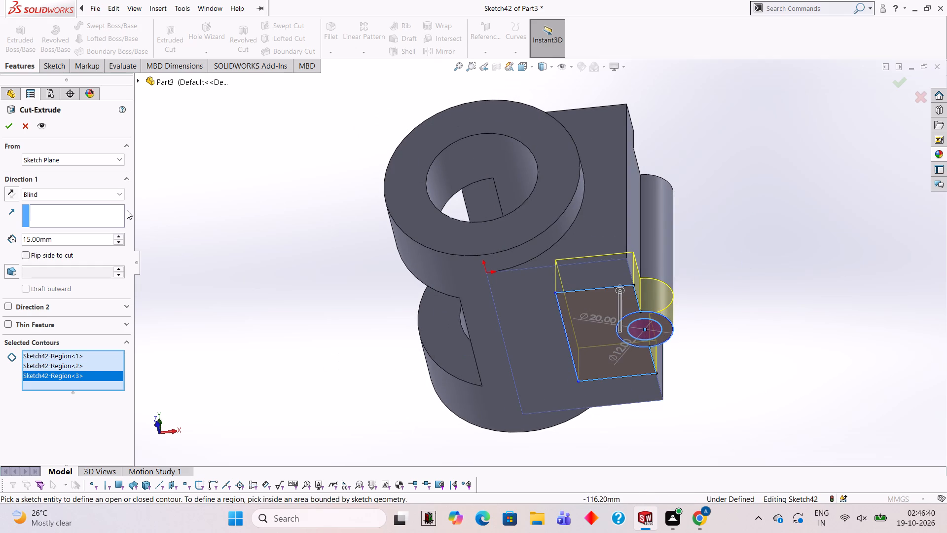
{"action": "left_click", "coordinate": [68, 245]}
{"action": "key", "text": "BackSpace"}
{"action": "key", "text": "BackSpace"}
{"action": "key", "text": "BackSpace"}
{"action": "key", "text": "BackSpace"}
{"action": "key", "text": "BackSpace"}
{"action": "key", "text": "BackSpace"}
{"action": "key", "text": "BackSpace"}
{"action": "key", "text": "BackSpace"}
{"action": "key", "text": "BackSpace"}
{"action": "key", "text": "BackSpace"}
{"action": "key", "text": "BackSpace"}
{"action": "key", "text": "BackSpace"}
{"action": "key", "text": "BackSpace"}
{"action": "key", "text": "BackSpace"}
{"action": "key", "text": "BackSpace"}
{"action": "key", "text": "BackSpace"}
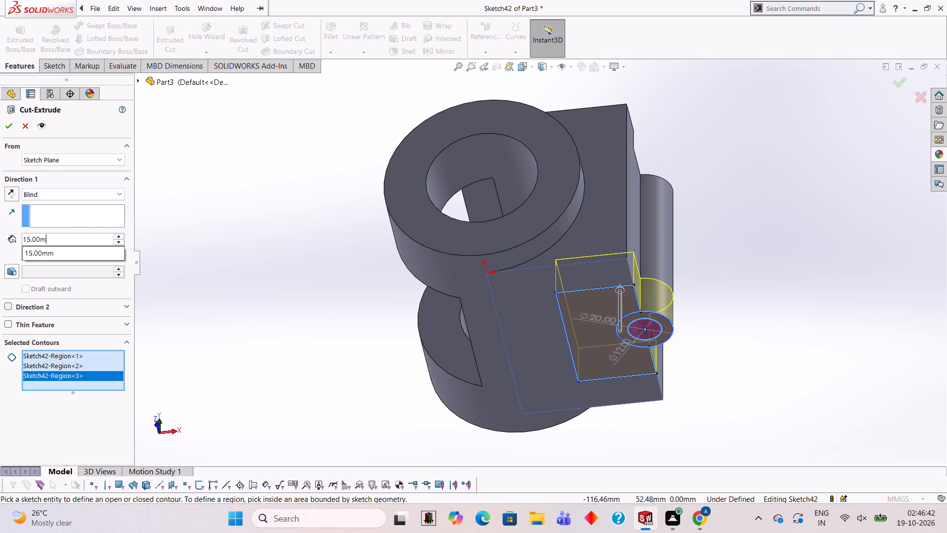
{"action": "key", "text": "8"}
{"action": "key", "text": "Return"}
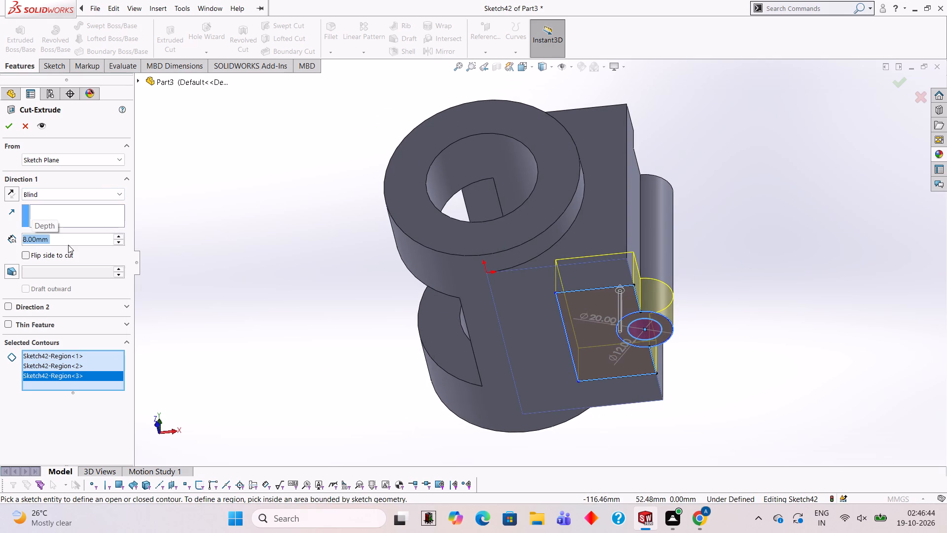
{"action": "left_click", "coordinate": [7, 129]}
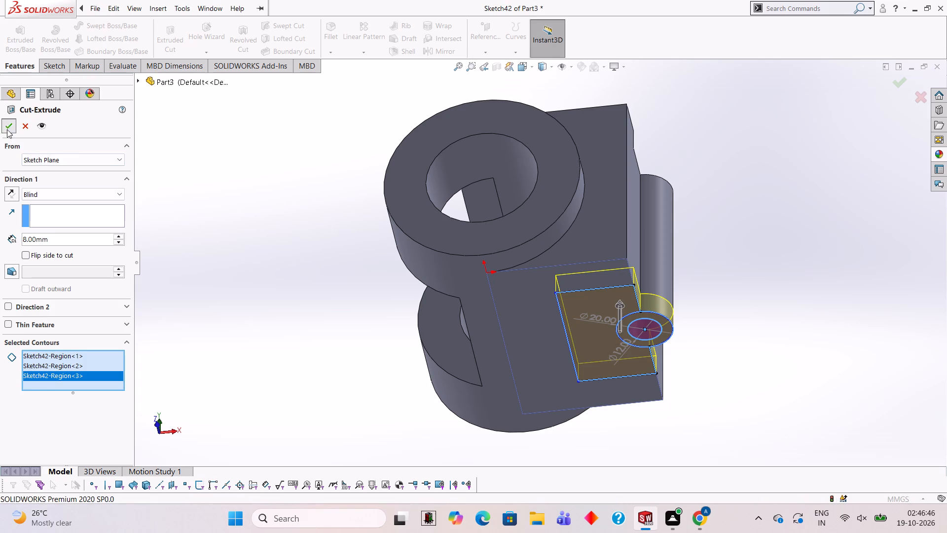
{"action": "left_click", "coordinate": [261, 196]}
Examine the bracket from several sides, checking the underside recess and the shortened vertical boss.
{"action": "middle_click_drag", "start_coordinate": [308, 227], "coordinate": [270, 303]}
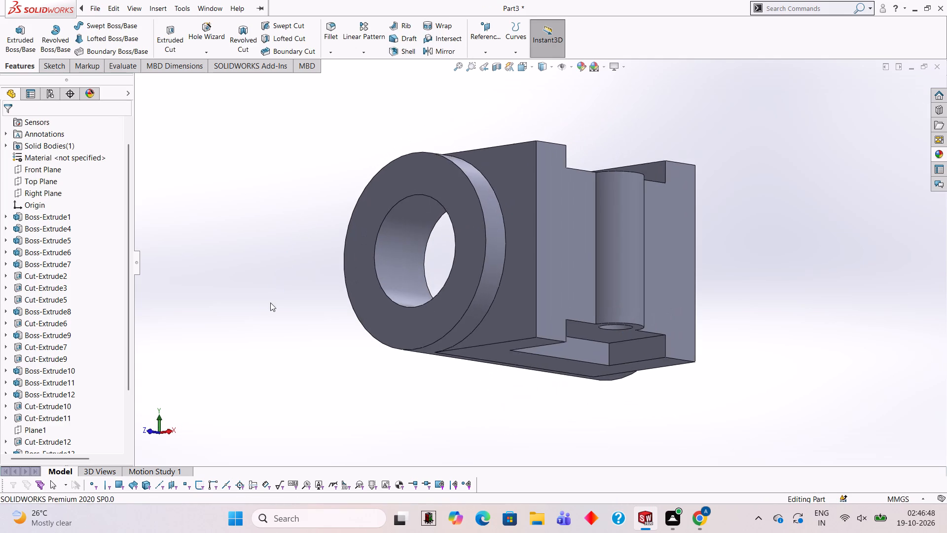
{"action": "middle_click_drag", "start_coordinate": [302, 239], "coordinate": [272, 272]}
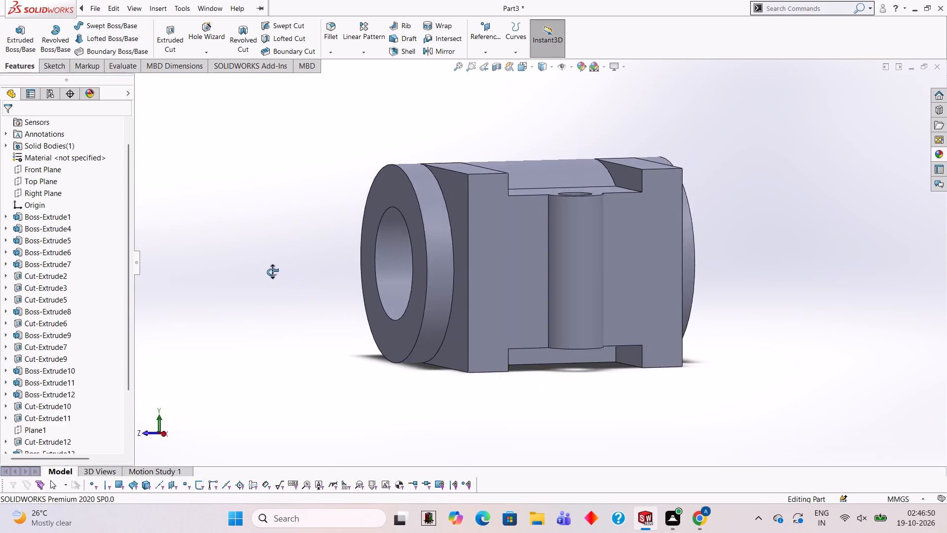
{"action": "middle_click_drag", "start_coordinate": [272, 272], "coordinate": [334, 210]}
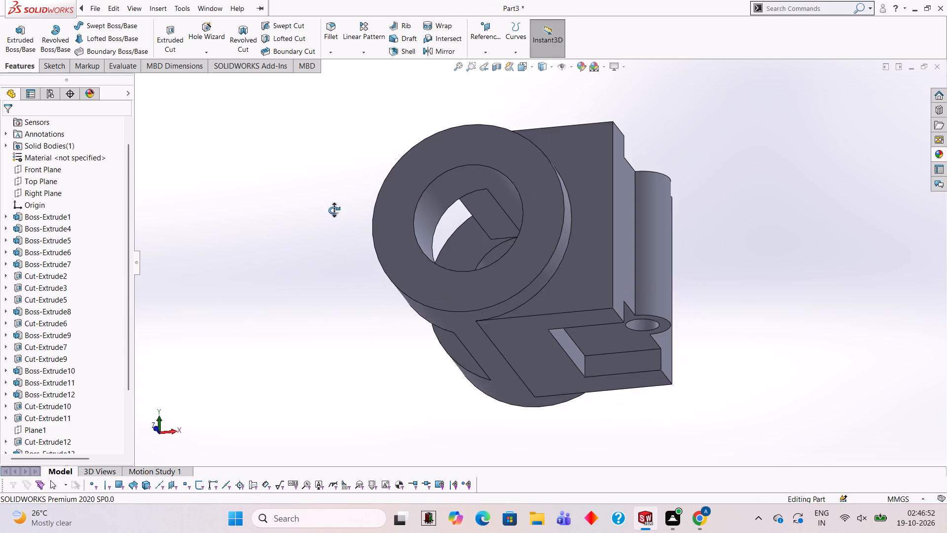
{"action": "middle_click_drag", "start_coordinate": [334, 210], "coordinate": [385, 308]}
{"action": "scroll", "coordinate": [381, 300], "scroll_direction": "up", "scroll_amount": 2}
{"action": "middle_click_drag", "start_coordinate": [383, 246], "coordinate": [388, 151]}
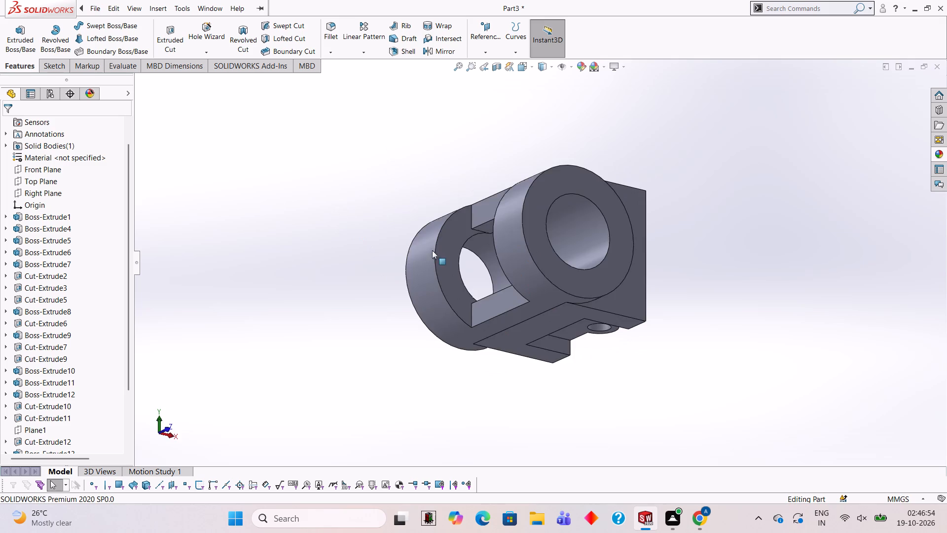
{"action": "middle_click_drag", "start_coordinate": [433, 250], "coordinate": [382, 306]}
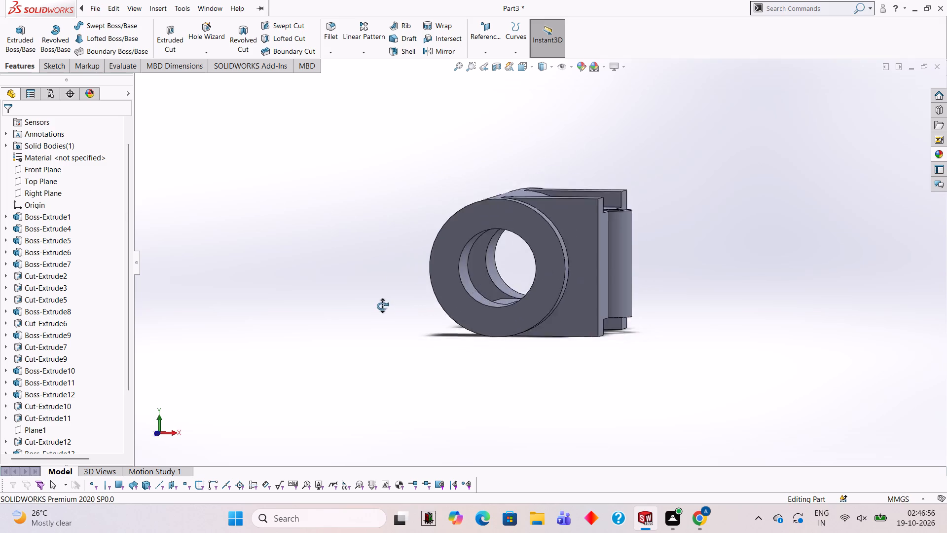
{"action": "middle_click_drag", "start_coordinate": [382, 306], "coordinate": [374, 241]}
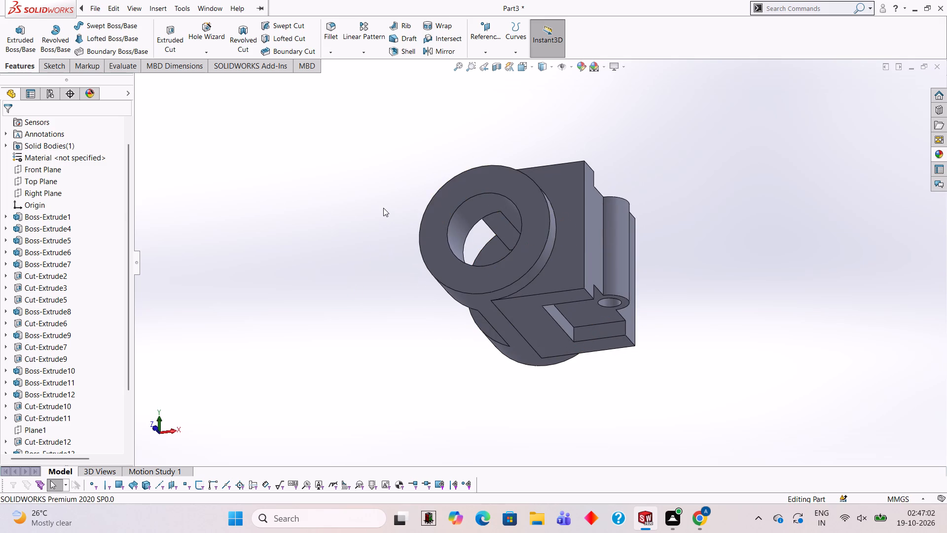
{"action": "scroll", "coordinate": [620, 336], "scroll_direction": "down", "scroll_amount": 2}
{"action": "scroll", "coordinate": [620, 336], "scroll_direction": "up", "scroll_amount": 3}
{"action": "scroll", "coordinate": [567, 229], "scroll_direction": "up", "scroll_amount": 1}
{"action": "middle_click_drag", "start_coordinate": [566, 229], "coordinate": [592, 378]}
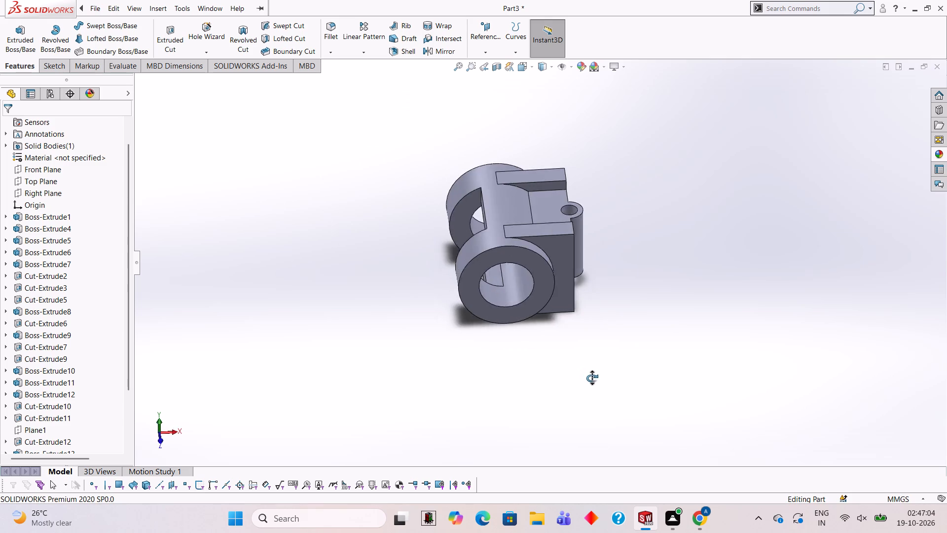
{"action": "middle_click_drag", "start_coordinate": [592, 378], "coordinate": [562, 362]}
{"action": "middle_click_drag", "start_coordinate": [581, 256], "coordinate": [613, 123]}
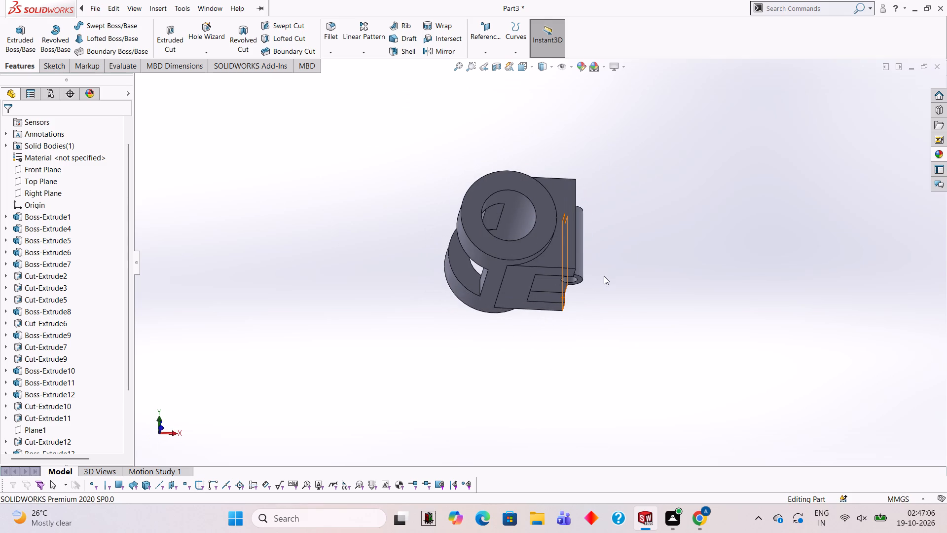
{"action": "middle_click_drag", "start_coordinate": [593, 270], "coordinate": [574, 259]}
{"action": "middle_click_drag", "start_coordinate": [676, 320], "coordinate": [676, 168]}
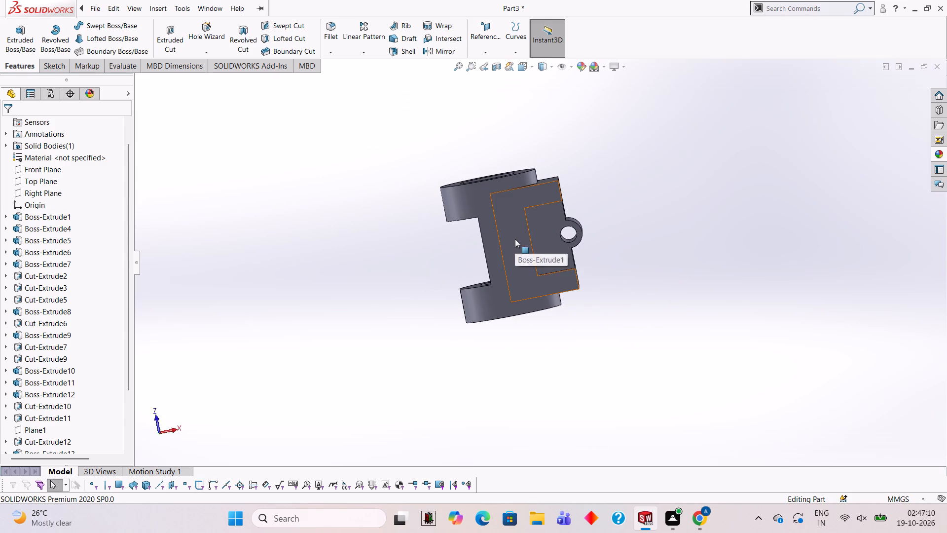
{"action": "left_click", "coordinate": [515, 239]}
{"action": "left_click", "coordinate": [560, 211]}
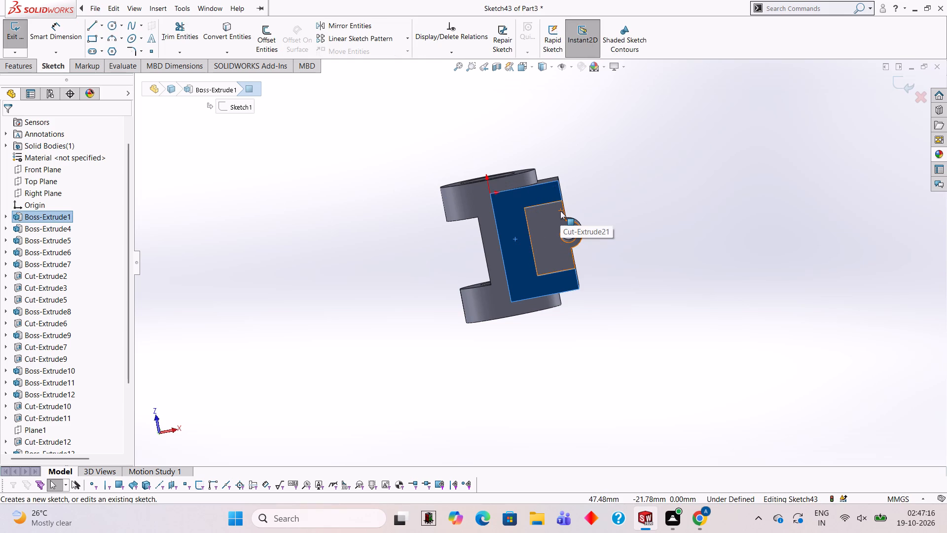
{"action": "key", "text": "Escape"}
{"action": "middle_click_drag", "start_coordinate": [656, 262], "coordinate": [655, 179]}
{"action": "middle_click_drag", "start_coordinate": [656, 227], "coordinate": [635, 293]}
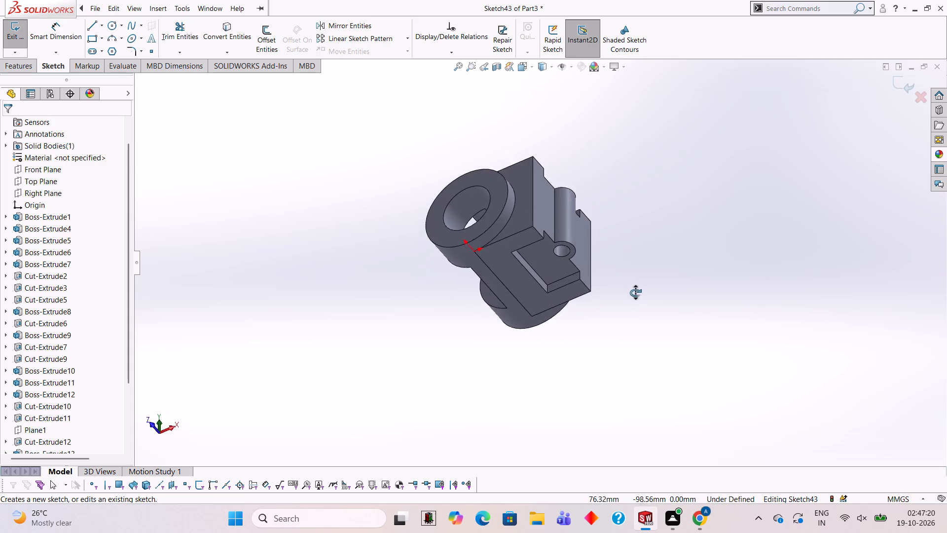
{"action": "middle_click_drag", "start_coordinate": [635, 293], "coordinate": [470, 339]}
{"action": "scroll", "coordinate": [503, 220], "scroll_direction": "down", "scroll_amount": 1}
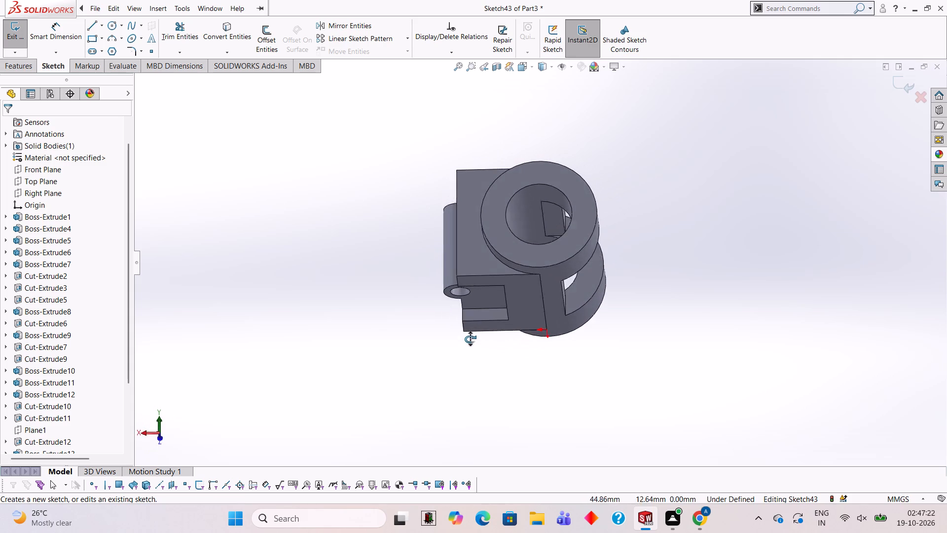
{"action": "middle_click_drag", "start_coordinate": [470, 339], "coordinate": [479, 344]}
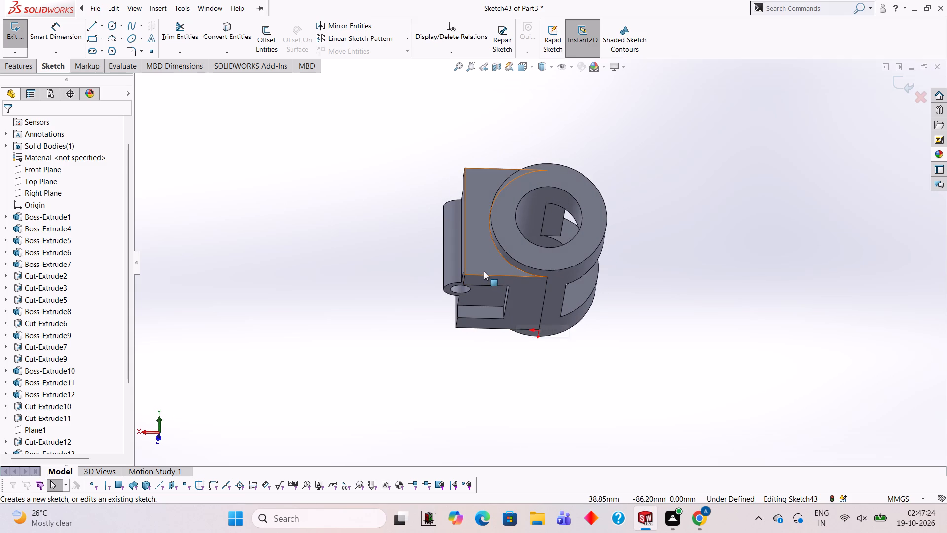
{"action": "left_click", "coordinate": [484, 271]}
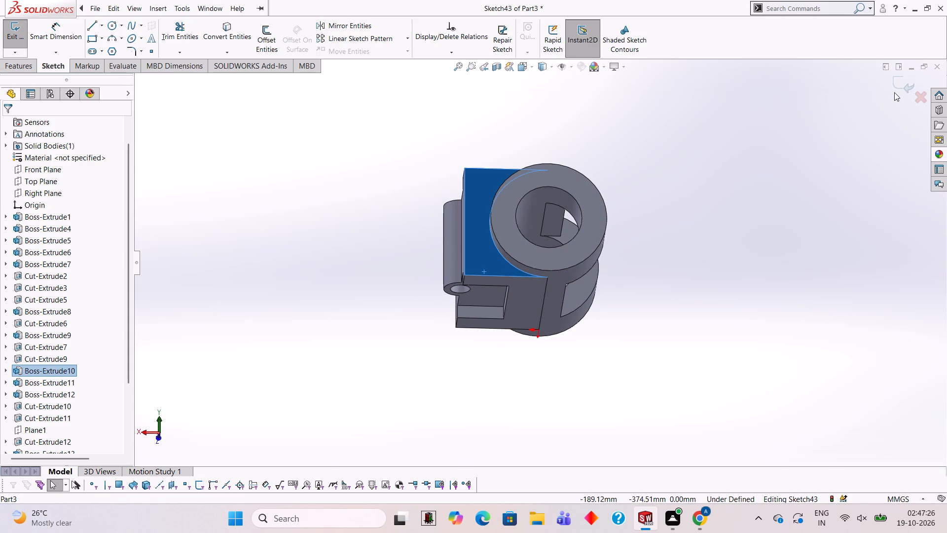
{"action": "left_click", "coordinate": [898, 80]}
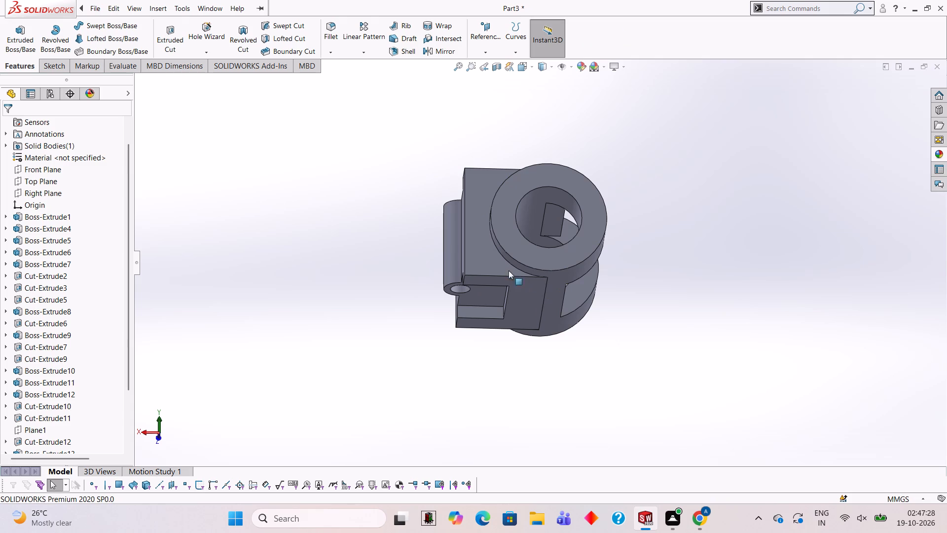
Start a sketch on the block's side face beside the ring; draw an 8 mm vertical line from the boss-side bottom corner and a horizontal line inward.
{"action": "left_click", "coordinate": [482, 252]}
{"action": "left_click", "coordinate": [525, 226]}
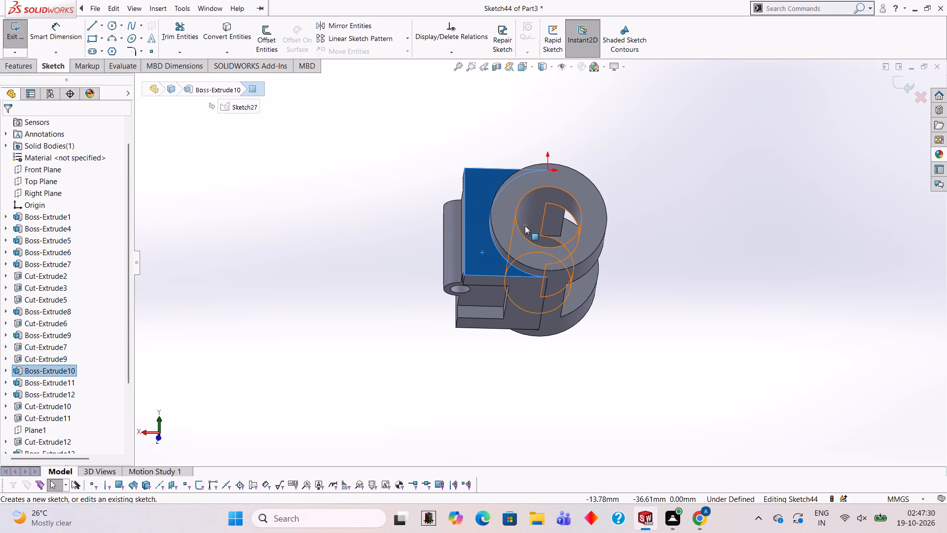
{"action": "key", "text": "ctrl+8"}
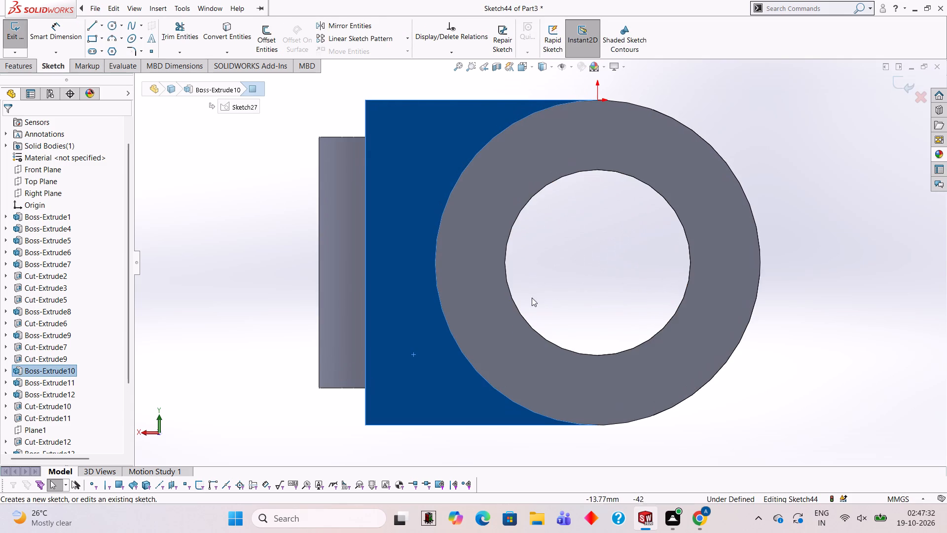
{"action": "scroll", "coordinate": [474, 379], "scroll_direction": "up", "scroll_amount": 3}
{"action": "scroll", "coordinate": [465, 391], "scroll_direction": "down", "scroll_amount": 2}
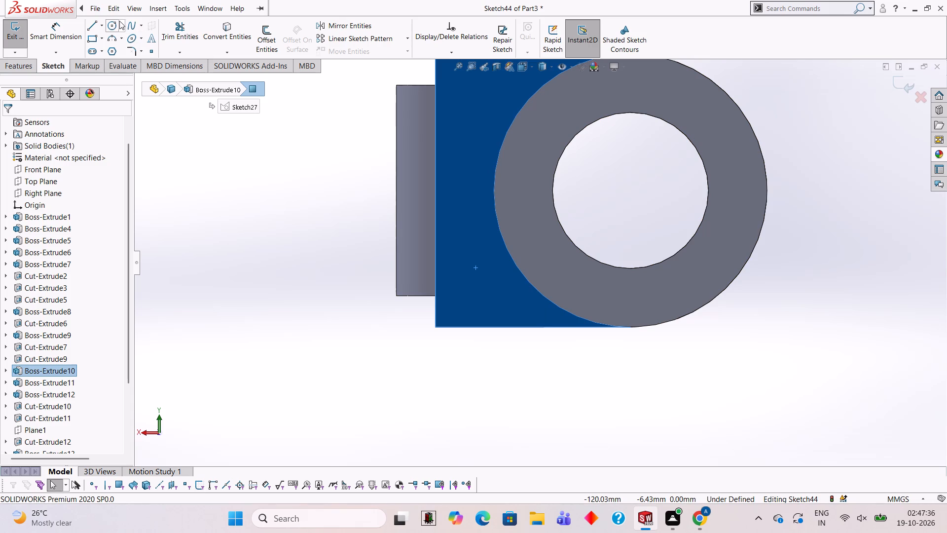
{"action": "left_click", "coordinate": [95, 21]}
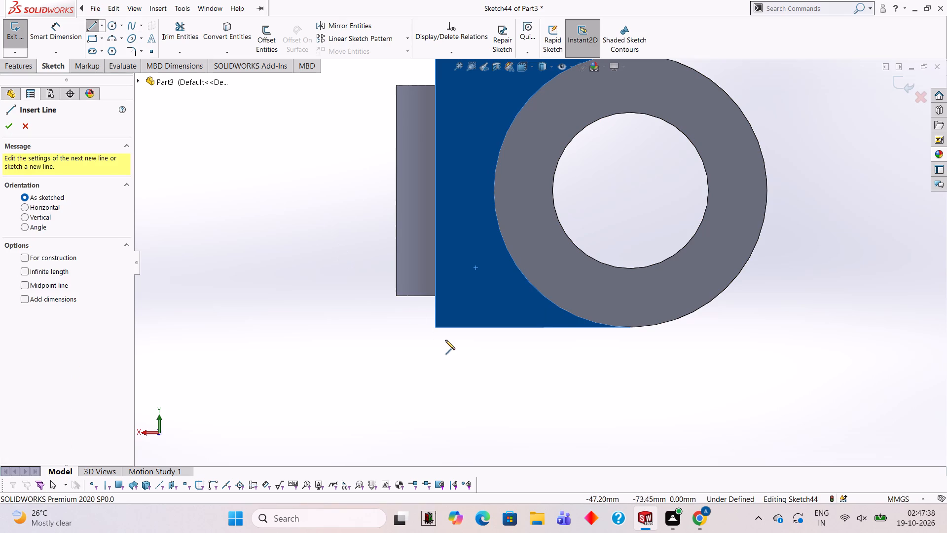
{"action": "left_click", "coordinate": [435, 326]}
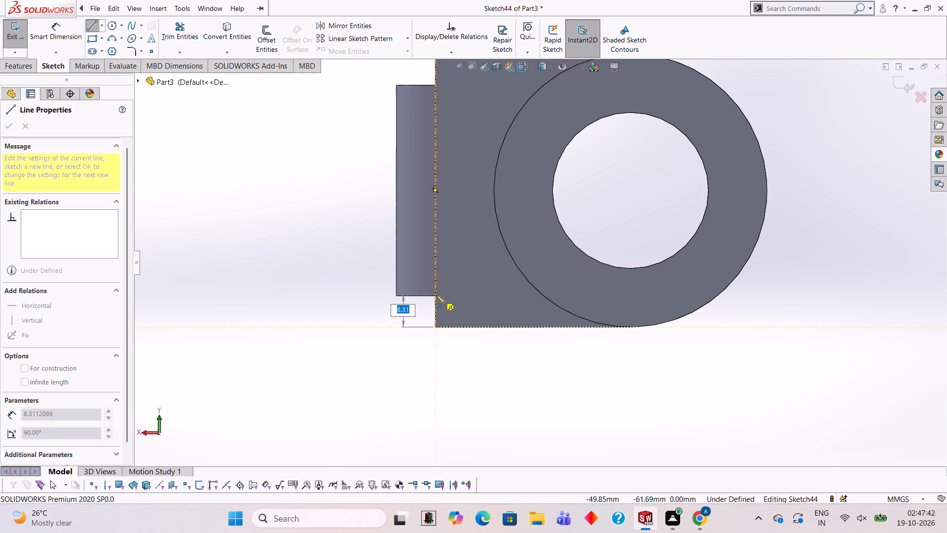
{"action": "scroll", "coordinate": [434, 296], "scroll_direction": "down", "scroll_amount": 4}
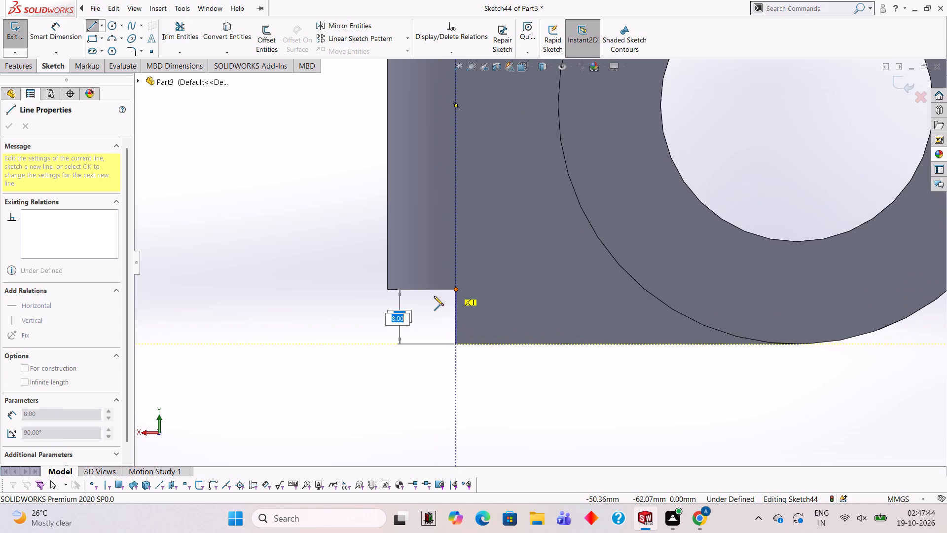
{"action": "left_click", "coordinate": [465, 286]}
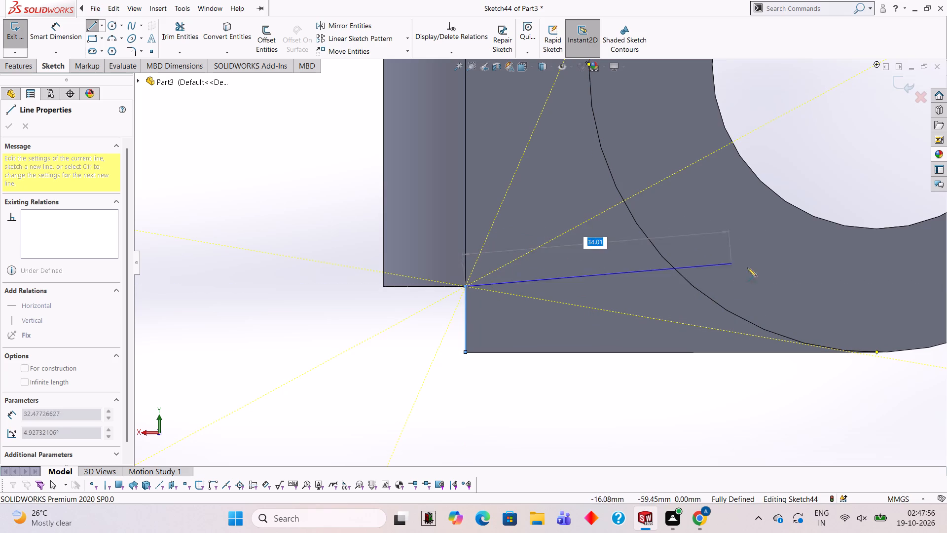
{"action": "left_click", "coordinate": [768, 287]}
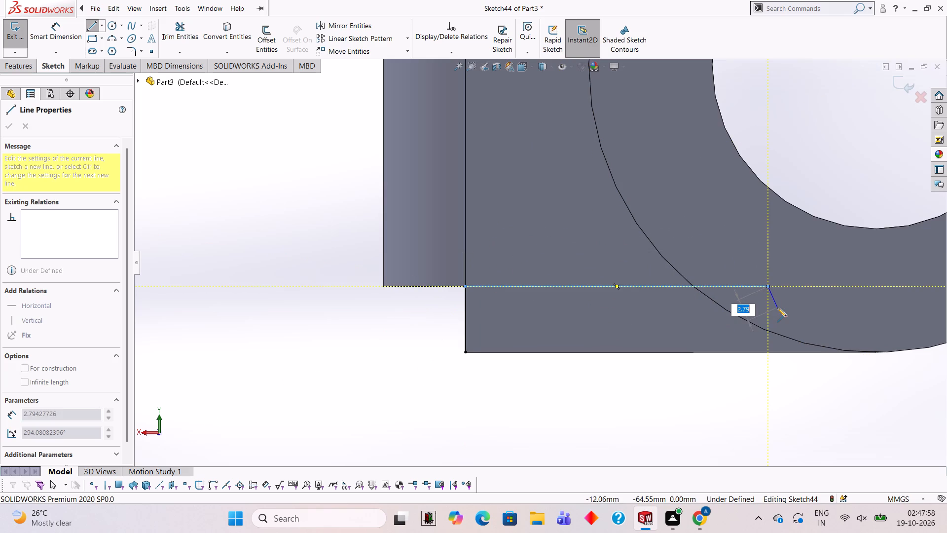
{"action": "key", "text": "Escape"}
Sketch a 70 mm diameter circle centred on the ring's hole.
{"action": "scroll", "coordinate": [784, 310], "scroll_direction": "up", "scroll_amount": 3}
{"action": "scroll", "coordinate": [788, 321], "scroll_direction": "down", "scroll_amount": 2}
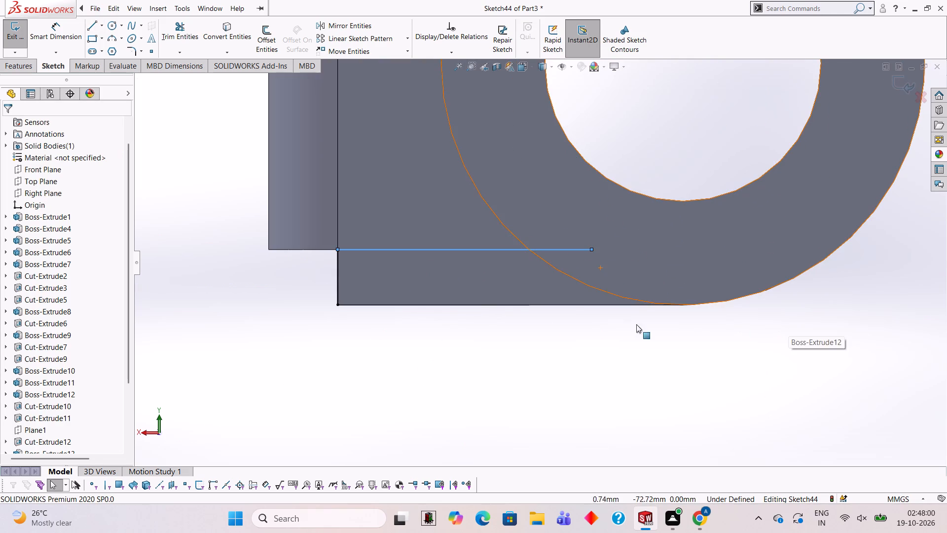
{"action": "scroll", "coordinate": [583, 225], "scroll_direction": "up", "scroll_amount": 4}
{"action": "scroll", "coordinate": [627, 182], "scroll_direction": "up", "scroll_amount": 4}
{"action": "scroll", "coordinate": [628, 181], "scroll_direction": "down", "scroll_amount": 2}
{"action": "left_click", "coordinate": [109, 30]}
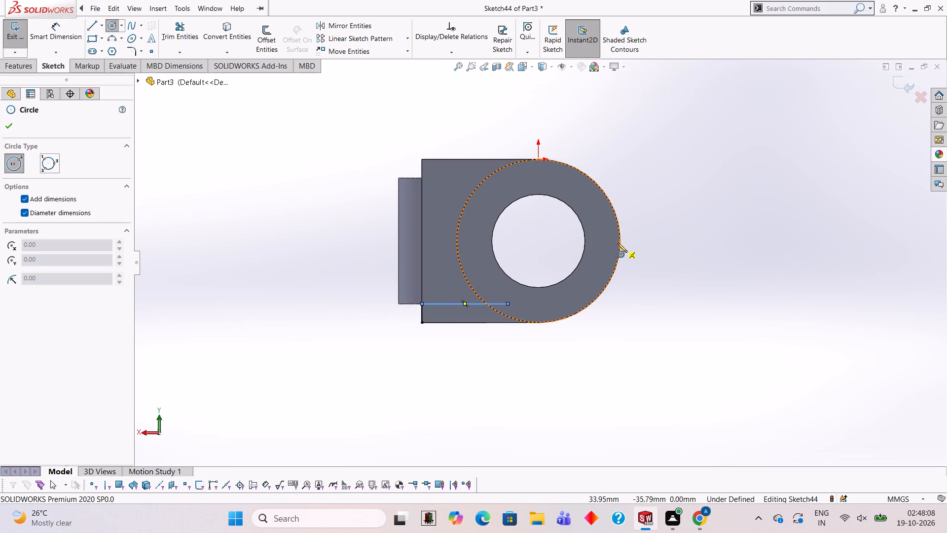
{"action": "left_click", "coordinate": [537, 240]}
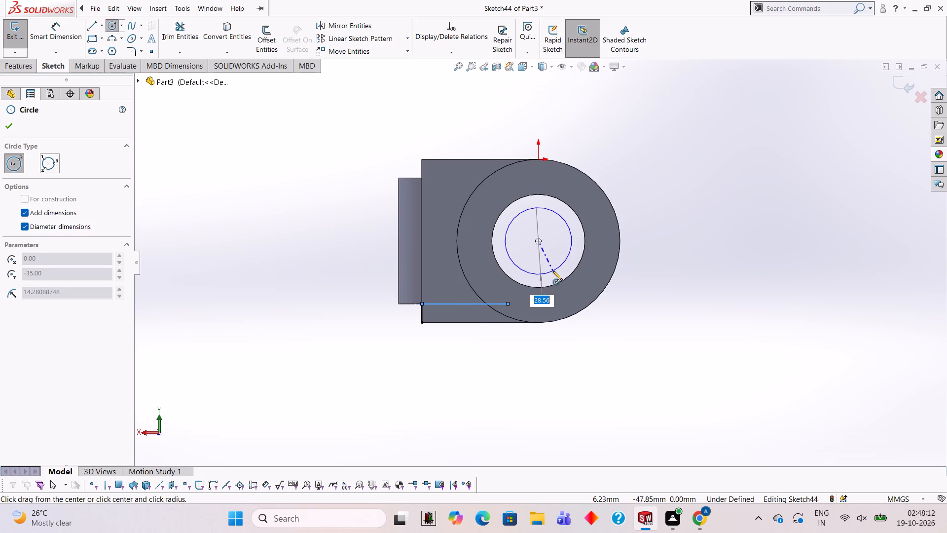
{"action": "type", "text": "70"}
{"action": "key", "text": "Return"}
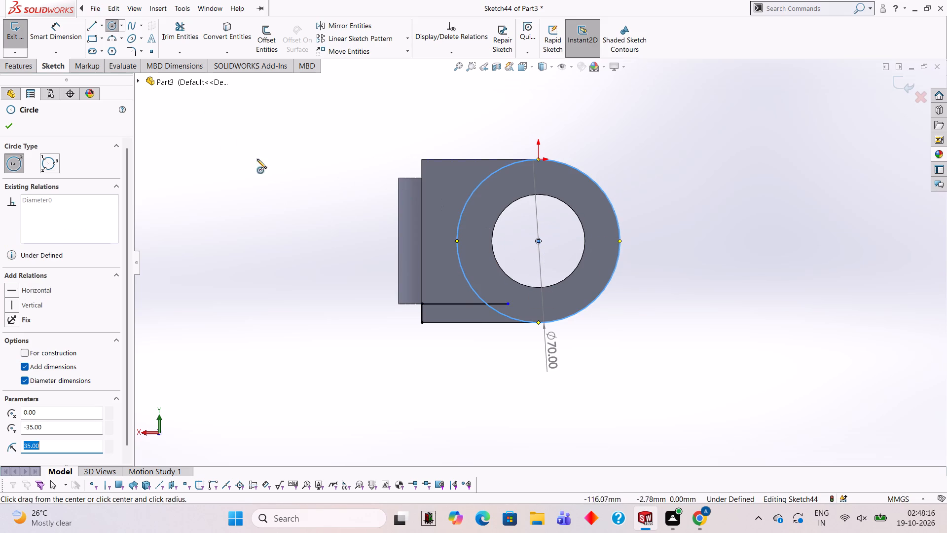
Trim off the end of the horizontal line that extends inside the 70 mm circle.
{"action": "left_click", "coordinate": [185, 30]}
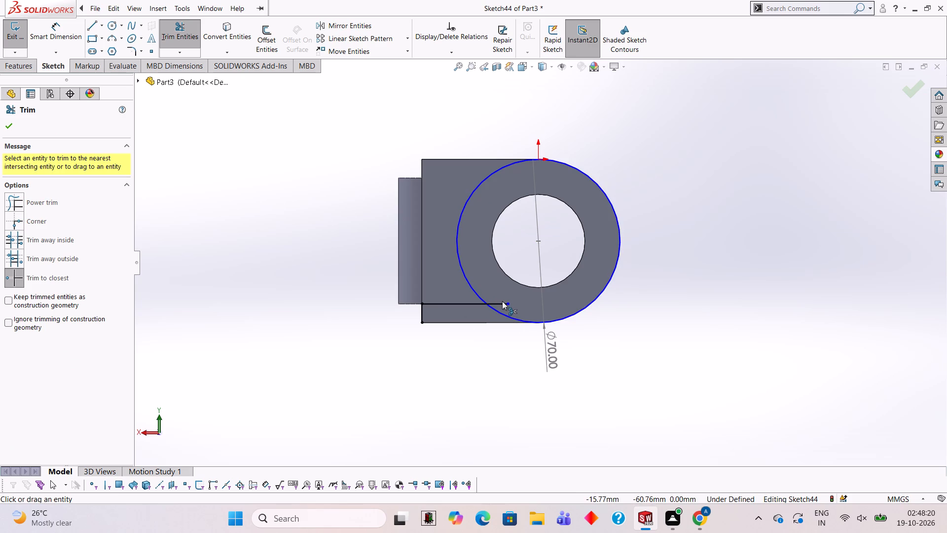
{"action": "left_click", "coordinate": [502, 301]}
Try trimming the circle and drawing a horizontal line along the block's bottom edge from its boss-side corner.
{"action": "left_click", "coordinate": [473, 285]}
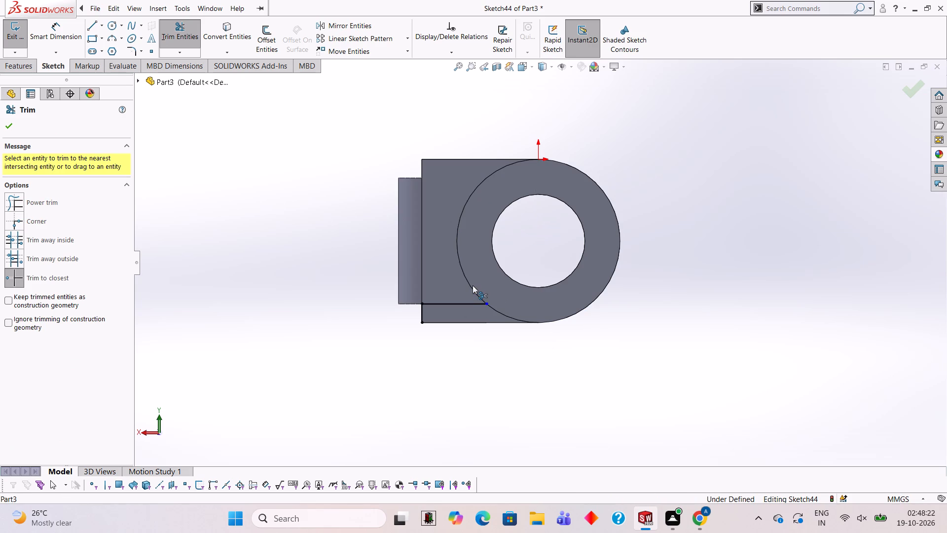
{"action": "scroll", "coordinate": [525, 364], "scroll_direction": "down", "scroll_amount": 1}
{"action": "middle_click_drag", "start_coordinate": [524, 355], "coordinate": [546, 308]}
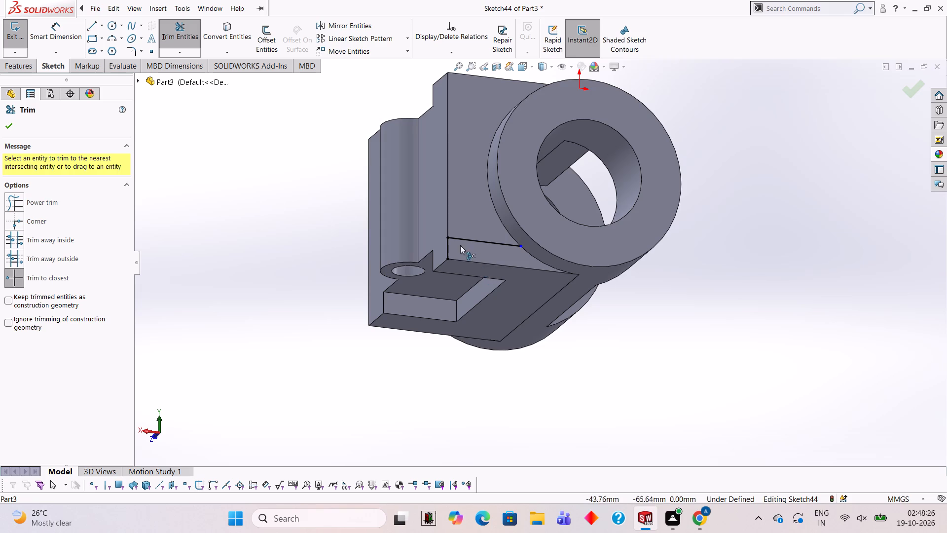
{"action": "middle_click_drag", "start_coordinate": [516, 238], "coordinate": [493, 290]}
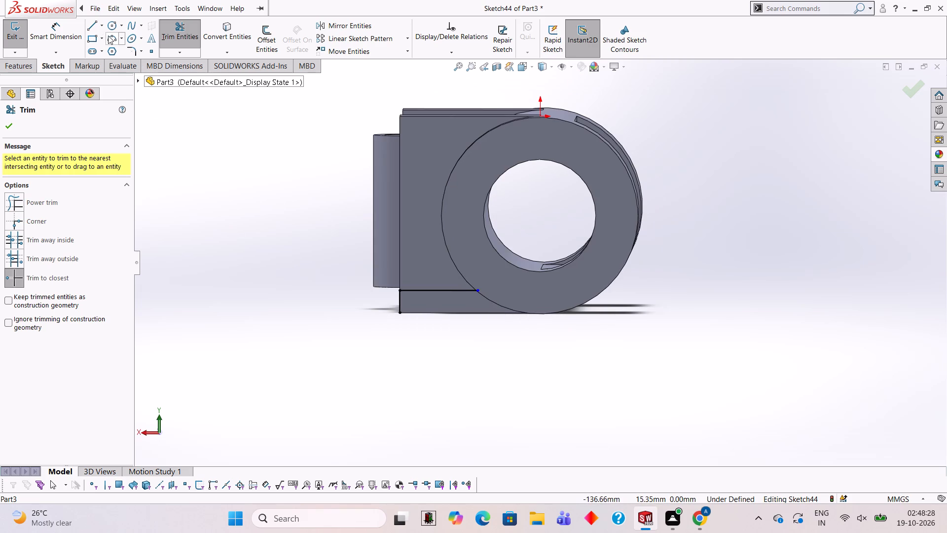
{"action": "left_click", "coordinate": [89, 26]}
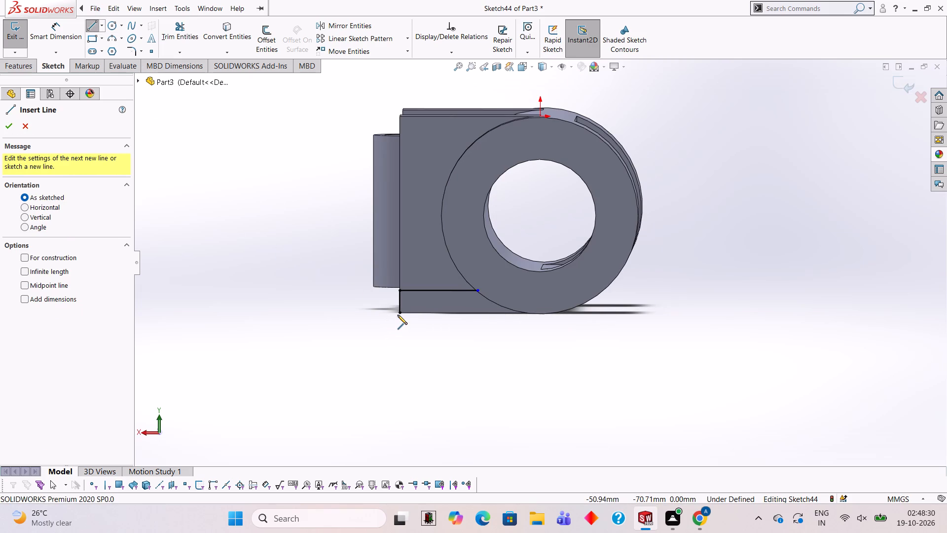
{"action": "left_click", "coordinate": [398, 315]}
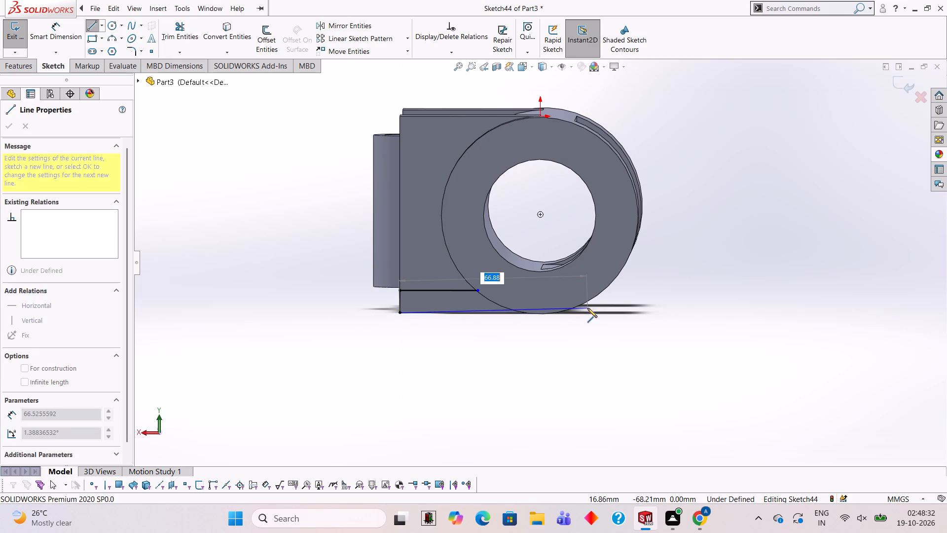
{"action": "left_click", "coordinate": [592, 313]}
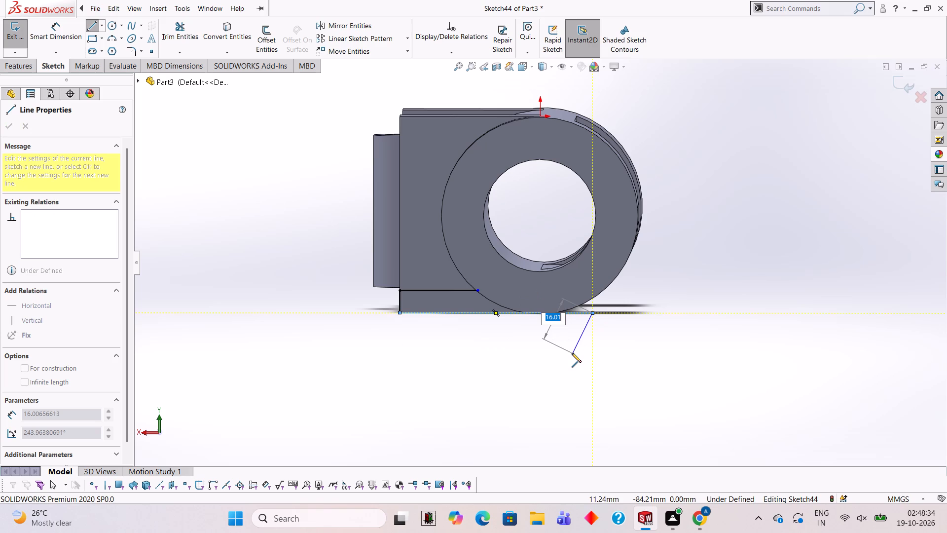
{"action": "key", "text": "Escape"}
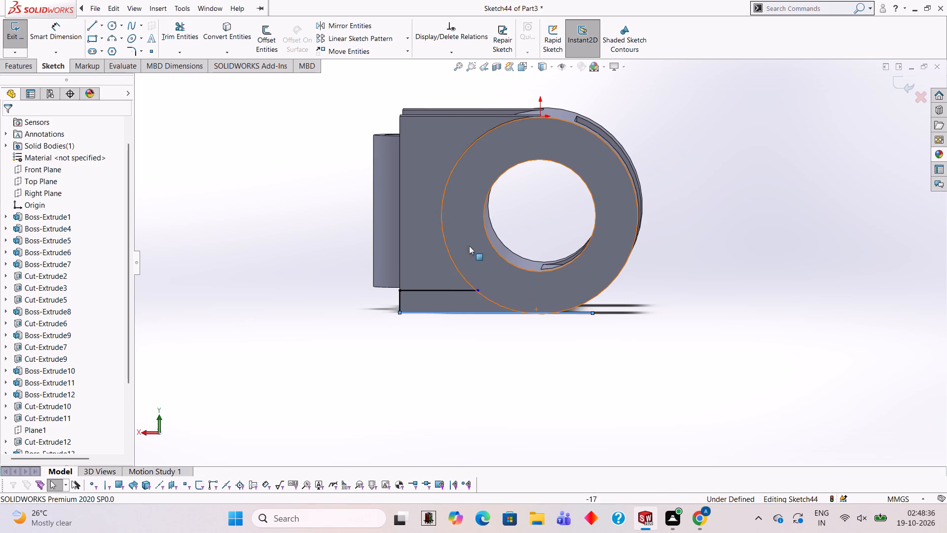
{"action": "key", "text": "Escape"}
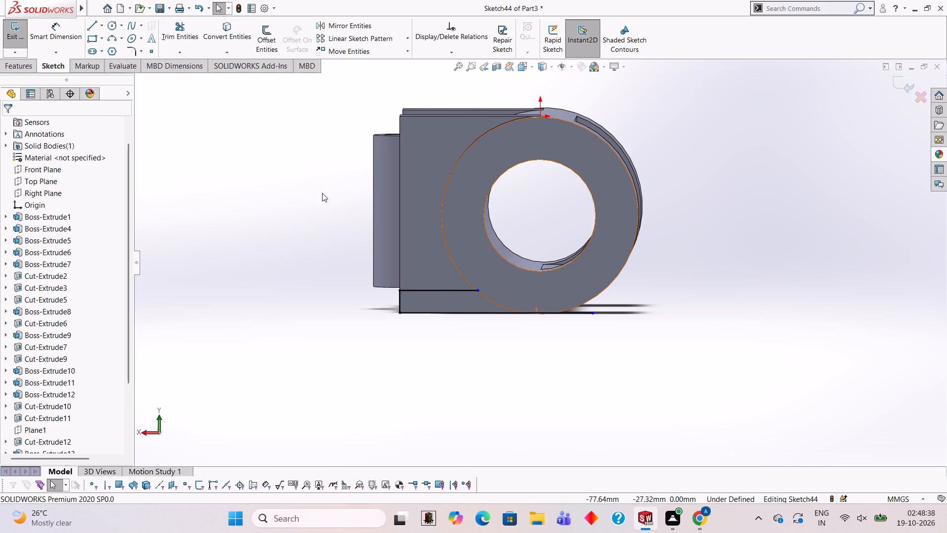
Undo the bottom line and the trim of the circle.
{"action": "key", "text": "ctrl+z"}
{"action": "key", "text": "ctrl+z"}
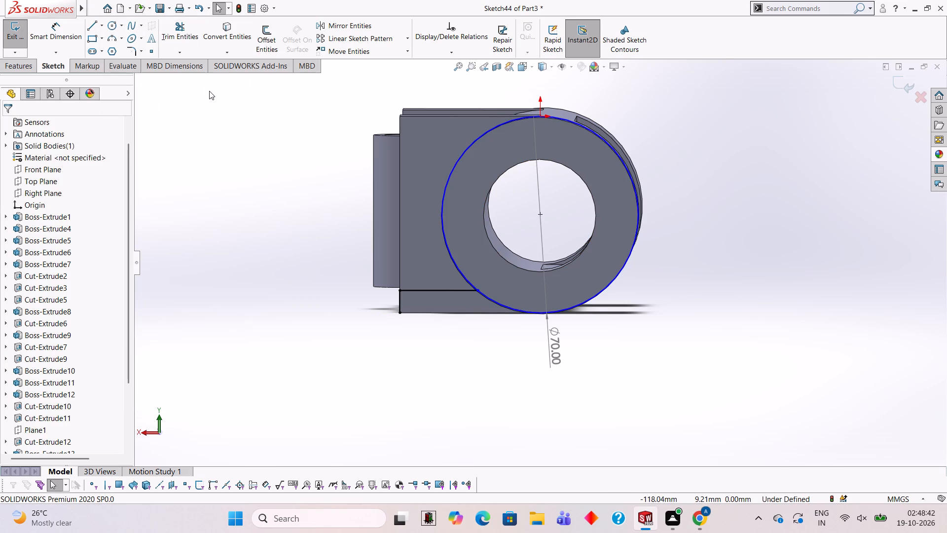
Draw a 50 mm horizontal line from the block's boss-side bottom corner to the circle's lowest point.
{"action": "key", "text": "ctrl+8"}
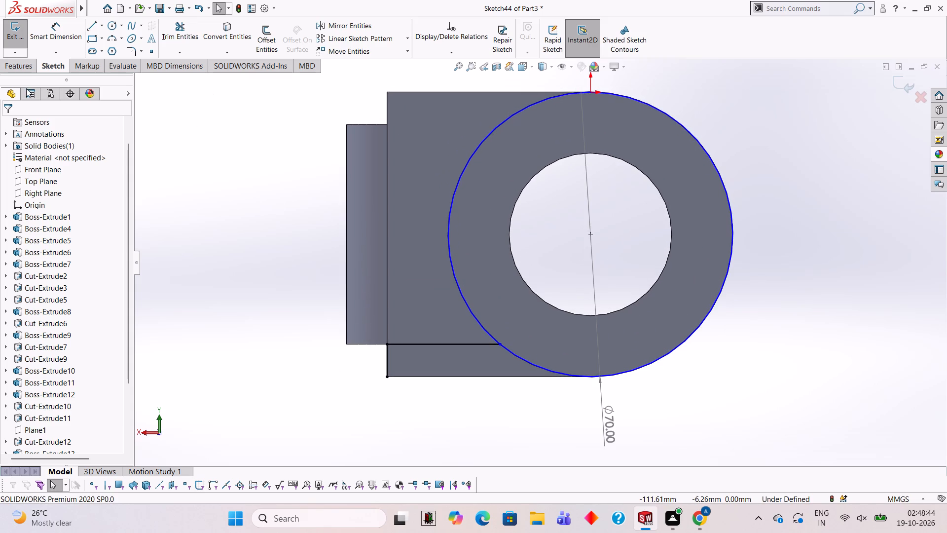
{"action": "left_click", "coordinate": [94, 23]}
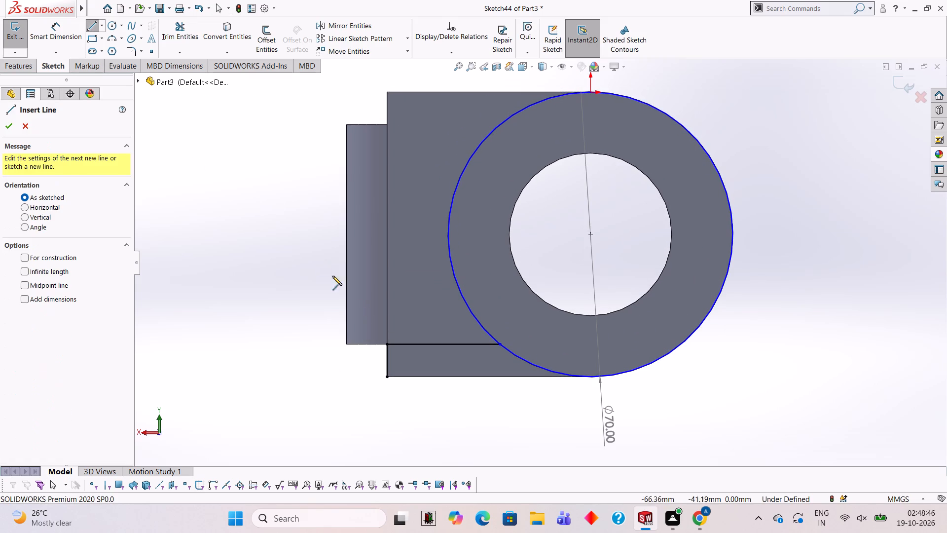
{"action": "left_click", "coordinate": [386, 379]}
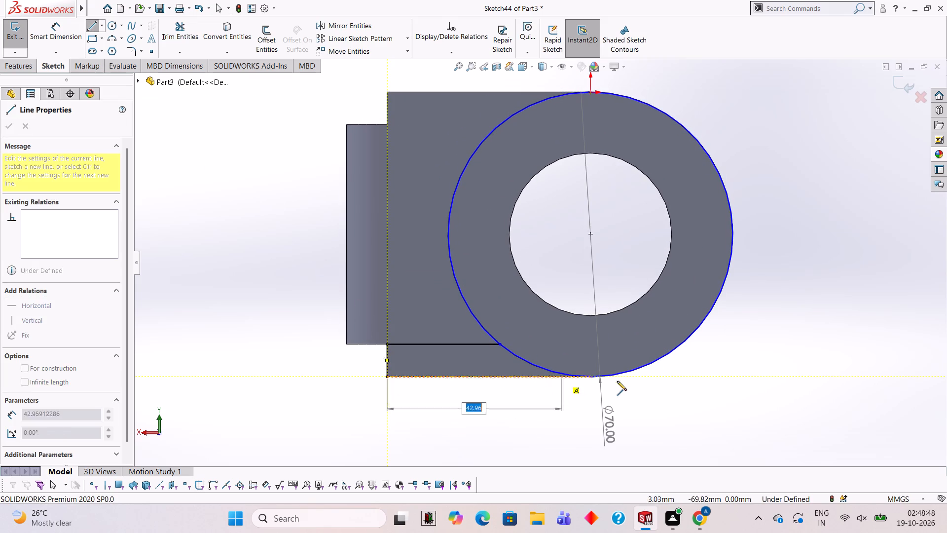
{"action": "left_click", "coordinate": [589, 376]}
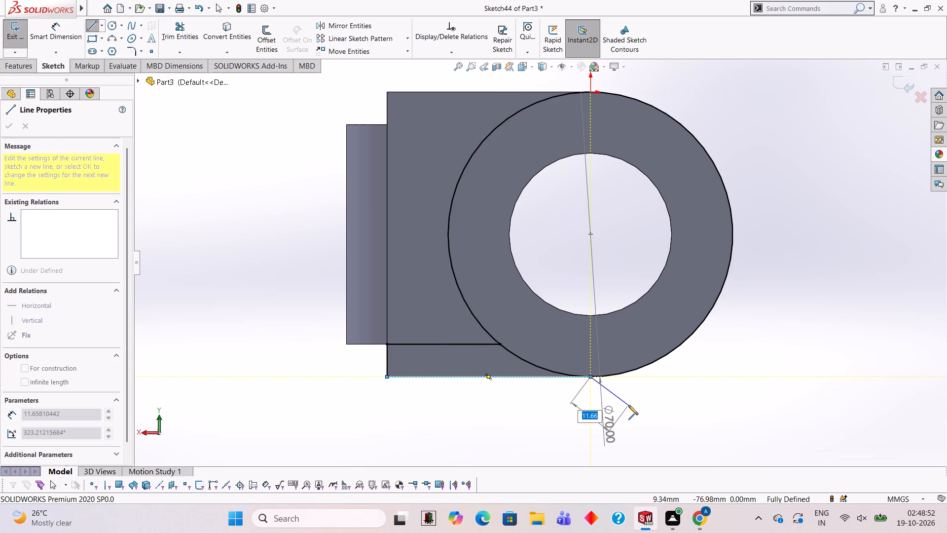
{"action": "key", "text": "Escape"}
Trim the circle down to the short lower arc between the two horizontal lines.
{"action": "left_click", "coordinate": [189, 24]}
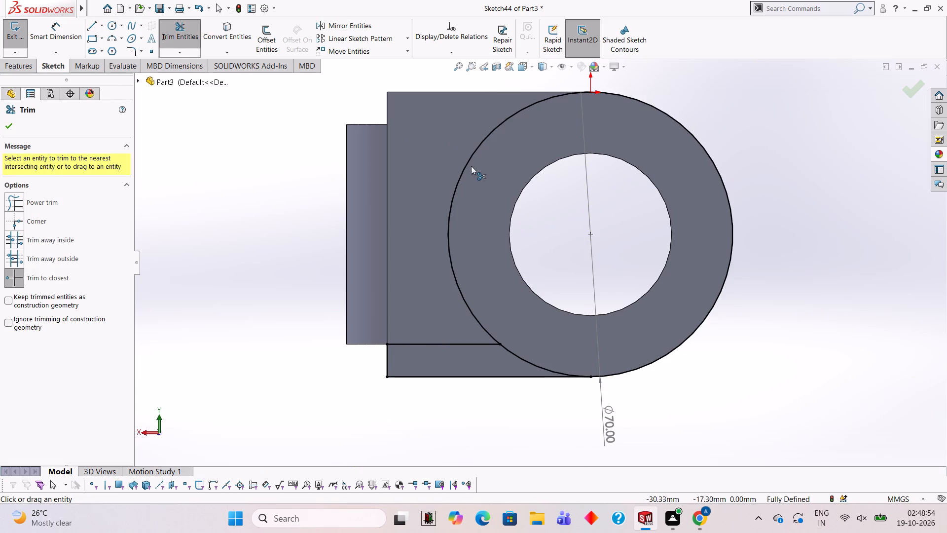
{"action": "left_click", "coordinate": [463, 170]}
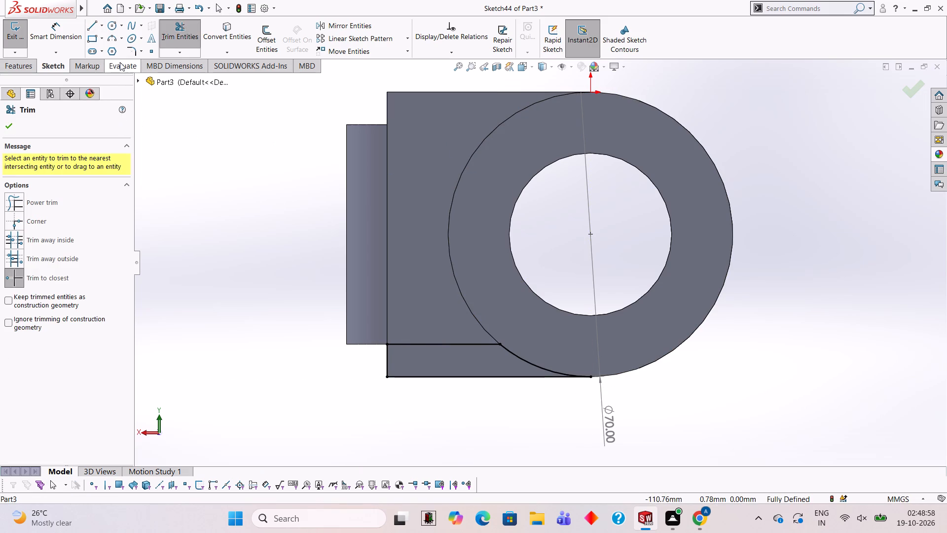
Set up a blind cut-extrude of the closed lower profile with a depth of 75 mm.
{"action": "left_click", "coordinate": [21, 61]}
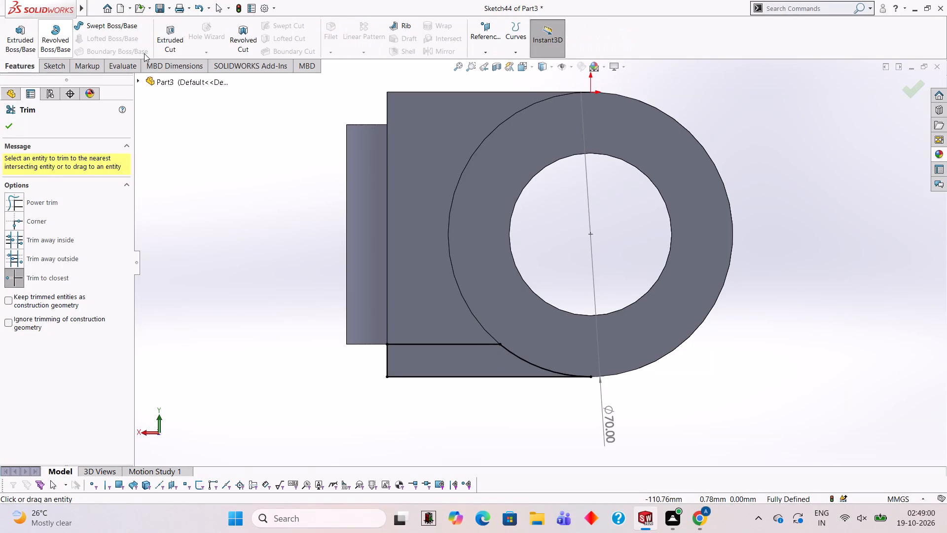
{"action": "left_click", "coordinate": [163, 53]}
{"action": "middle_click_drag", "start_coordinate": [318, 242], "coordinate": [306, 205]}
{"action": "middle_click_drag", "start_coordinate": [363, 340], "coordinate": [359, 213]}
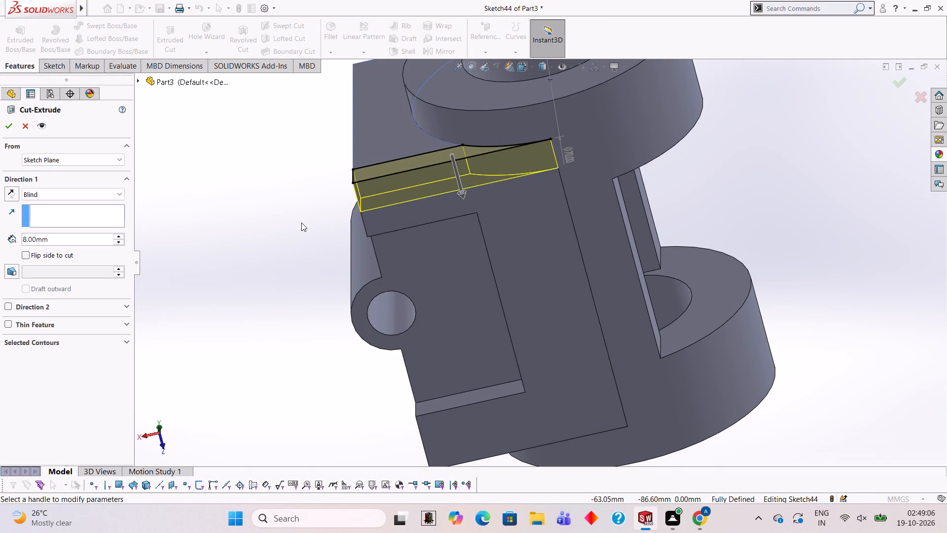
{"action": "left_click", "coordinate": [80, 232]}
{"action": "left_click", "coordinate": [81, 241]}
{"action": "key", "text": "BackSpace"}
{"action": "key", "text": "BackSpace"}
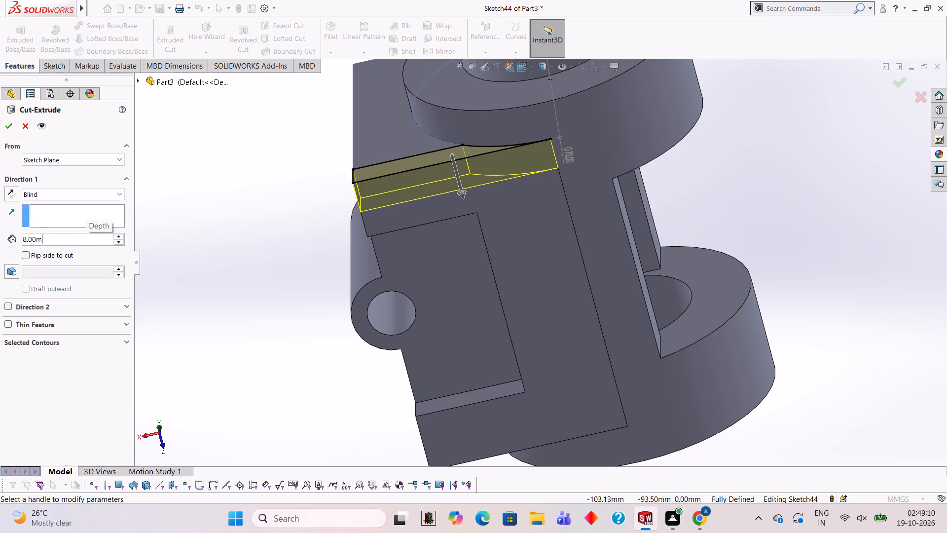
{"action": "key", "text": "BackSpace"}
{"action": "key", "text": "BackSpace"}
{"action": "key", "text": "BackSpace"}
{"action": "key", "text": "BackSpace"}
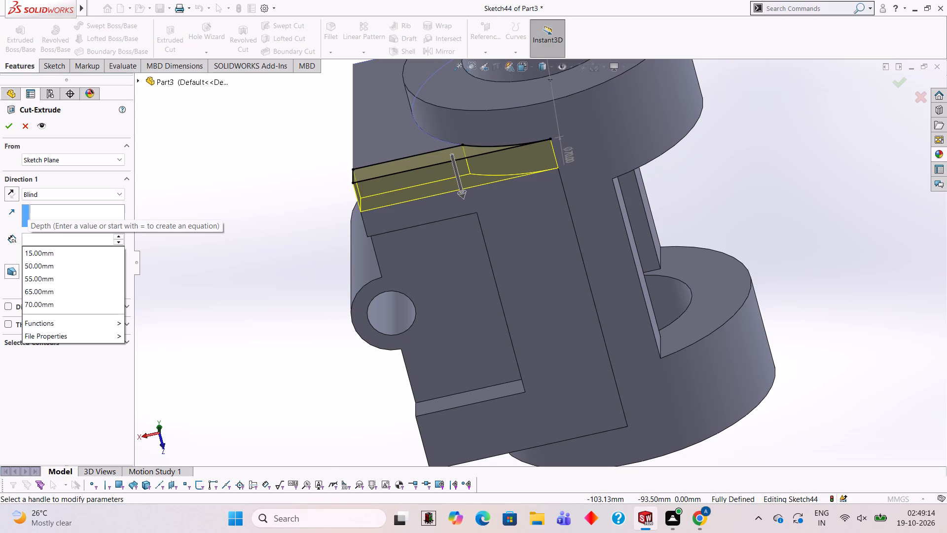
{"action": "type", "text": "75"}
{"action": "key", "text": "Return"}
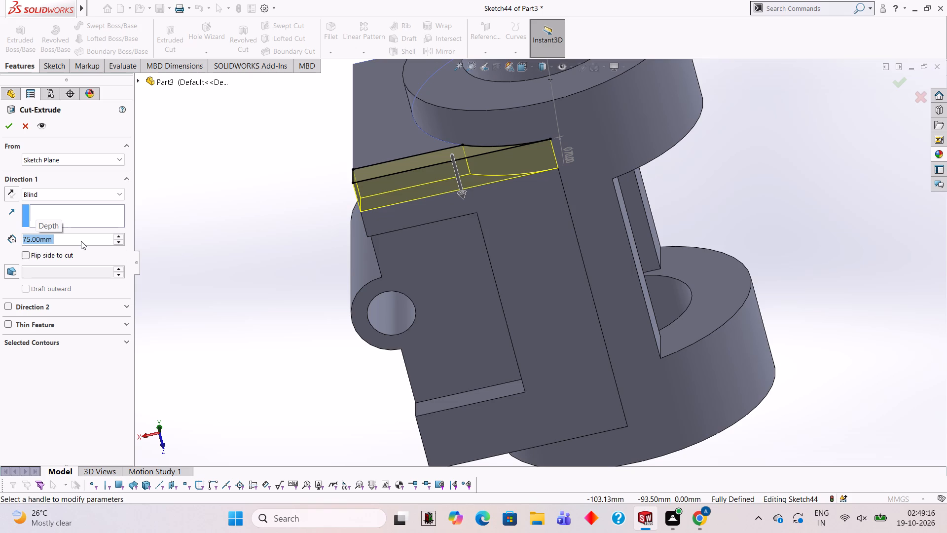
Set the blind cut's depth to 65 mm and complete the cut along the block's underside.
{"action": "middle_click_drag", "start_coordinate": [283, 355], "coordinate": [367, 392]}
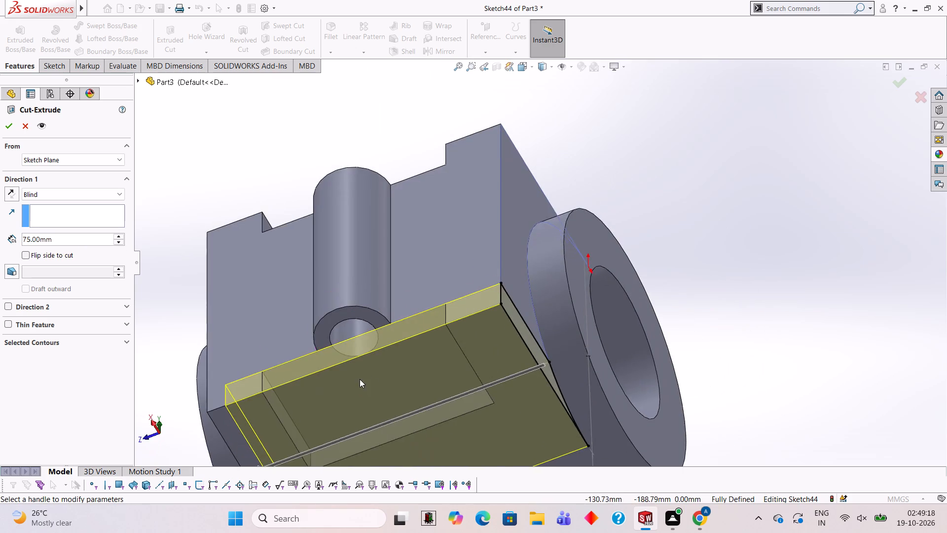
{"action": "scroll", "coordinate": [360, 379], "scroll_direction": "up", "scroll_amount": 3}
{"action": "left_click", "coordinate": [91, 237]}
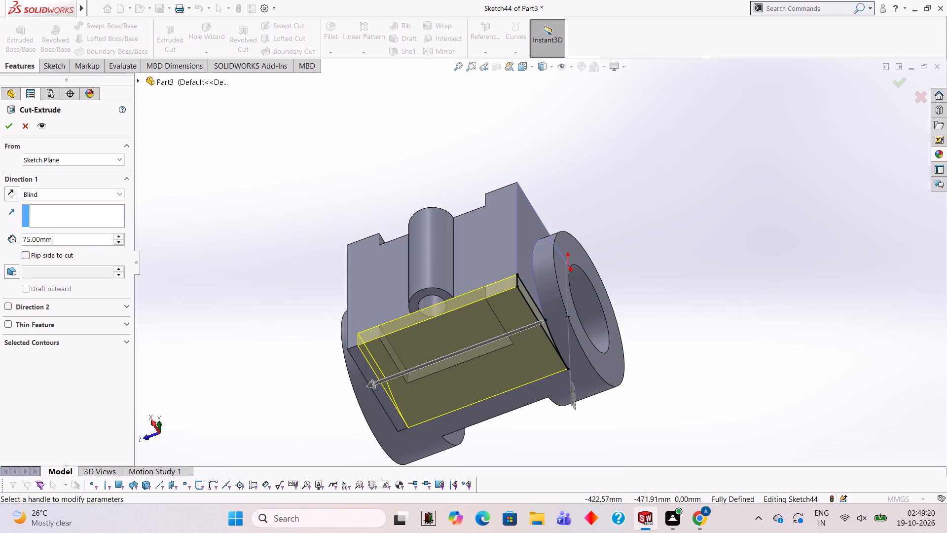
{"action": "key", "text": "BackSpace"}
{"action": "key", "text": "BackSpace"}
{"action": "key", "text": "BackSpace"}
{"action": "key", "text": "BackSpace"}
{"action": "key", "text": "BackSpace"}
{"action": "key", "text": "BackSpace"}
{"action": "key", "text": "BackSpace"}
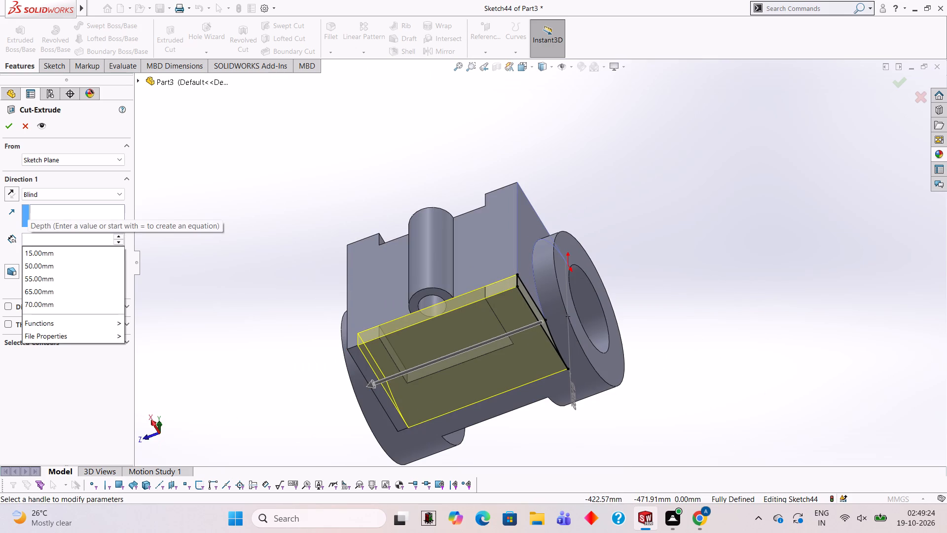
{"action": "type", "text": "65"}
{"action": "key", "text": "Return"}
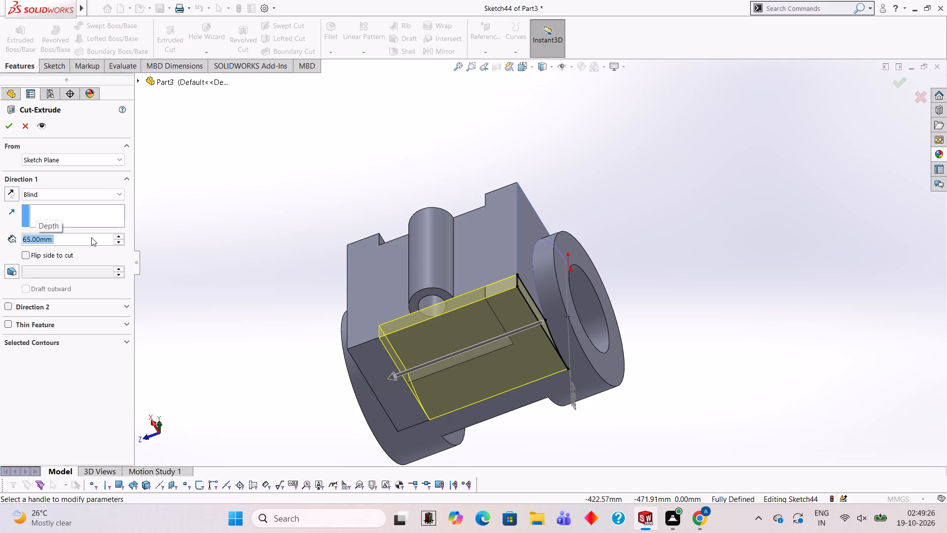
{"action": "left_click", "coordinate": [12, 128]}
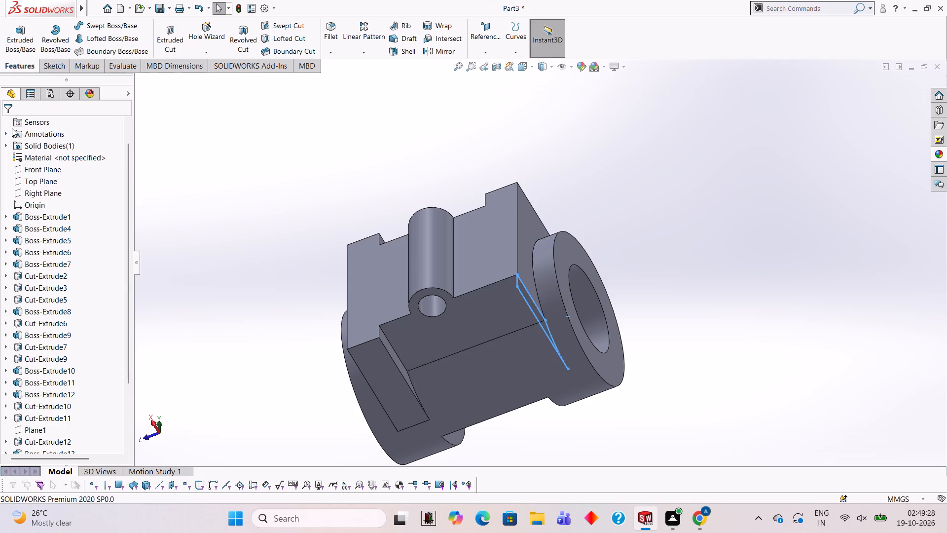
{"action": "left_click", "coordinate": [255, 196]}
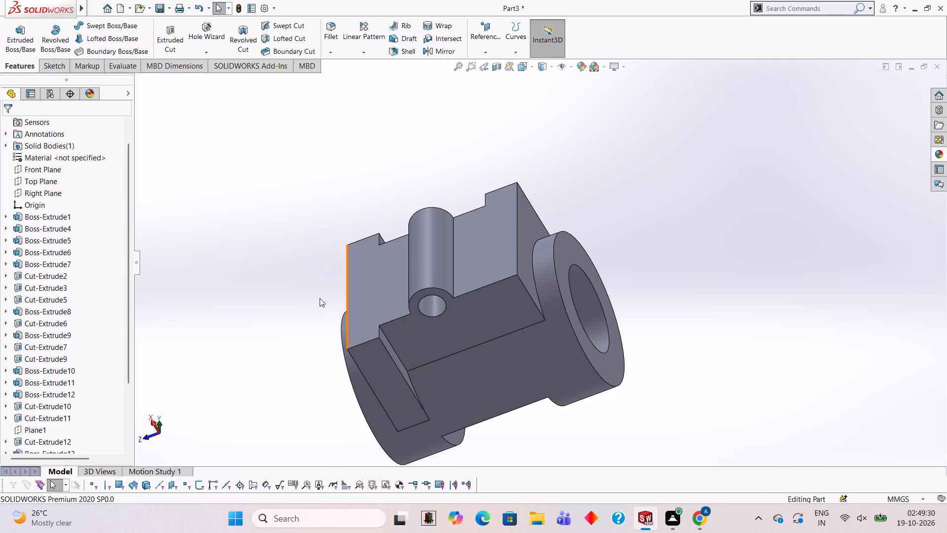
Examine the bracket from several sides, checking the new cut along the block's underside.
{"action": "middle_click_drag", "start_coordinate": [313, 295], "coordinate": [286, 342]}
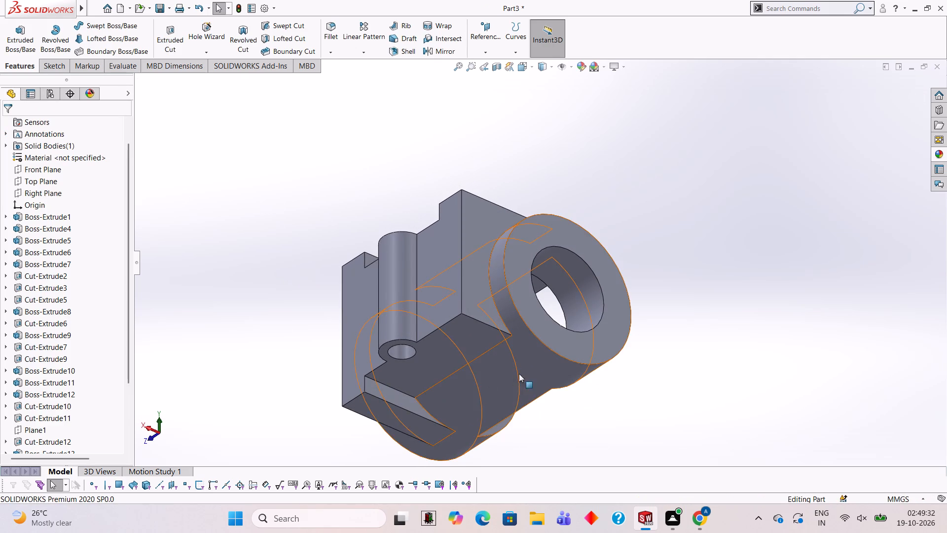
{"action": "middle_click_drag", "start_coordinate": [476, 368], "coordinate": [438, 347]}
{"action": "middle_click_drag", "start_coordinate": [622, 327], "coordinate": [679, 408]}
{"action": "scroll", "coordinate": [661, 362], "scroll_direction": "up", "scroll_amount": 1}
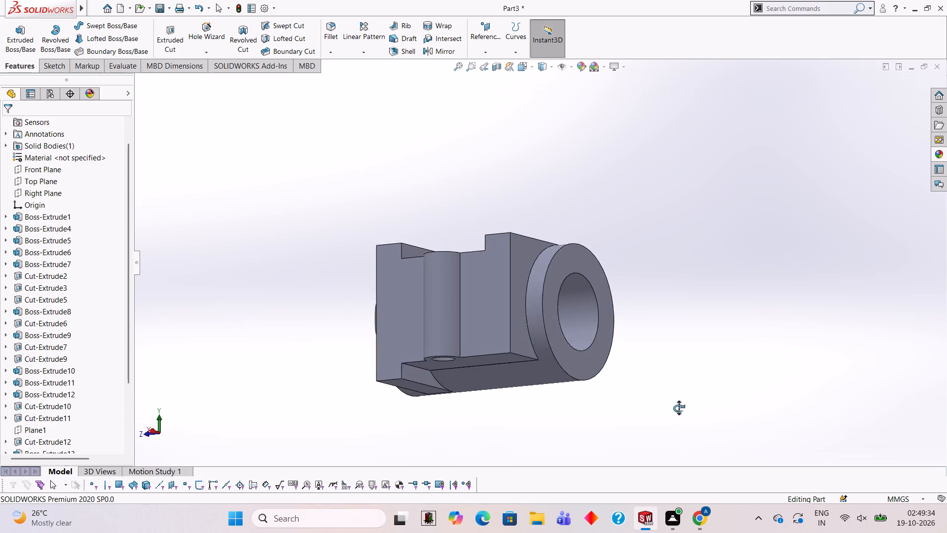
{"action": "middle_click_drag", "start_coordinate": [679, 408], "coordinate": [569, 432]}
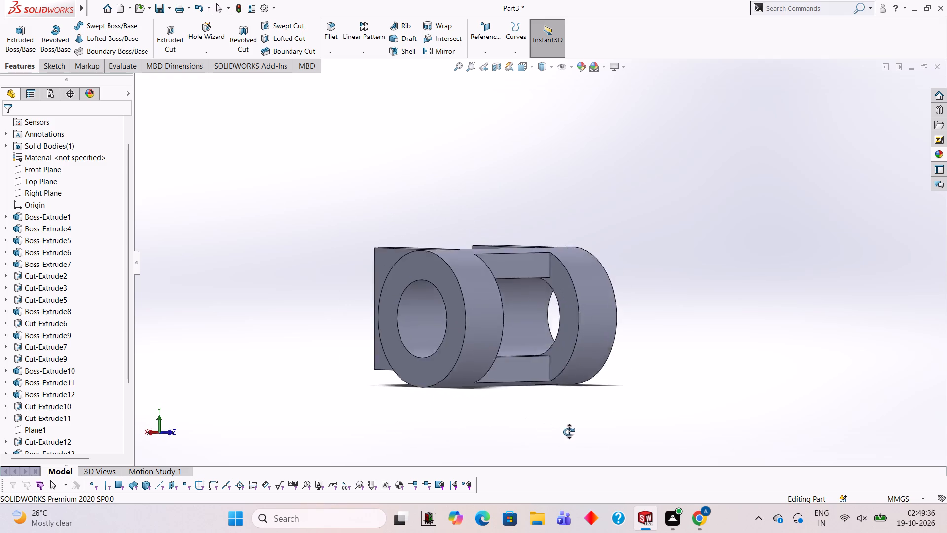
{"action": "middle_click_drag", "start_coordinate": [569, 432], "coordinate": [749, 323]}
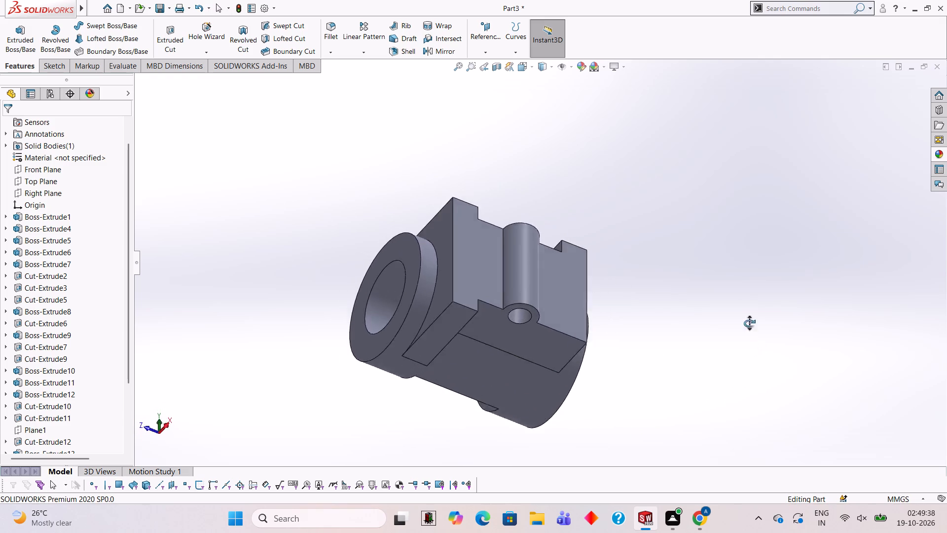
On the block's end face beside the ring, sketch the notch's vertical edge, its 50 mm bottom line and an upper horizontal line about 33 mm long.
{"action": "middle_click_drag", "start_coordinate": [749, 323], "coordinate": [644, 411]}
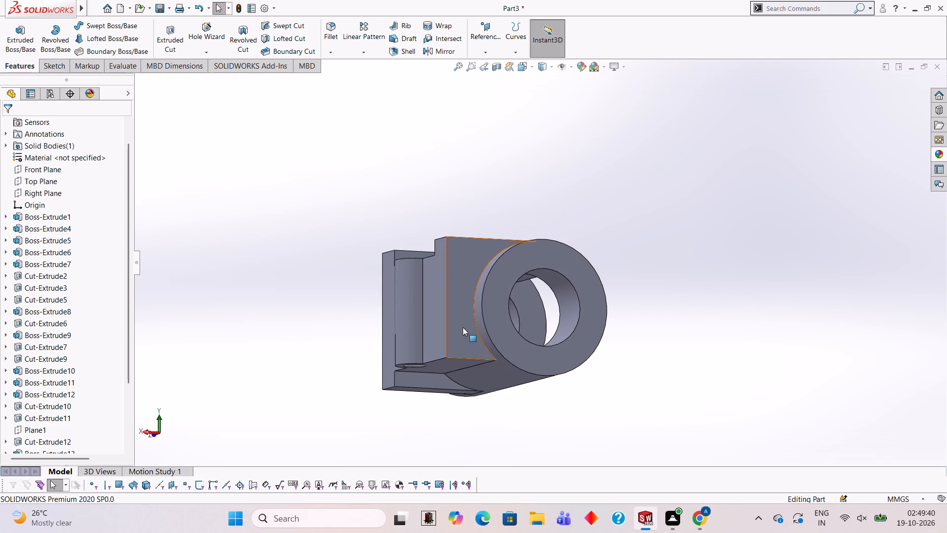
{"action": "left_click", "coordinate": [463, 327]}
{"action": "left_click", "coordinate": [502, 300]}
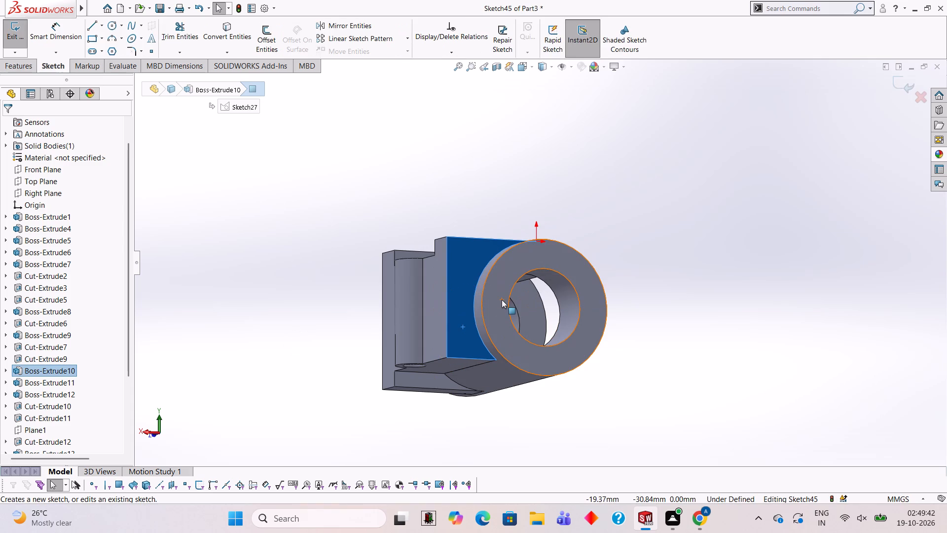
{"action": "key", "text": "ctrl+8"}
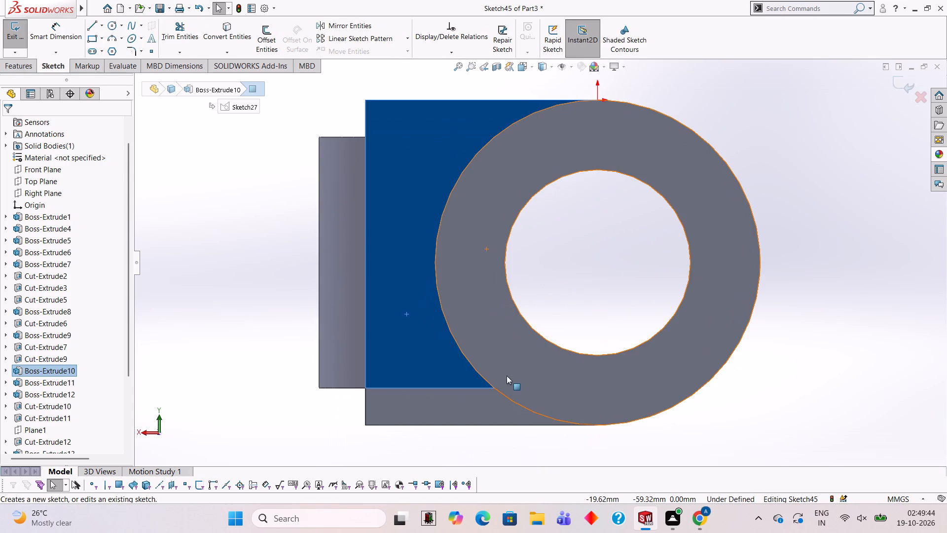
{"action": "scroll", "coordinate": [511, 419], "scroll_direction": "up", "scroll_amount": 3}
{"action": "scroll", "coordinate": [511, 419], "scroll_direction": "down", "scroll_amount": 3}
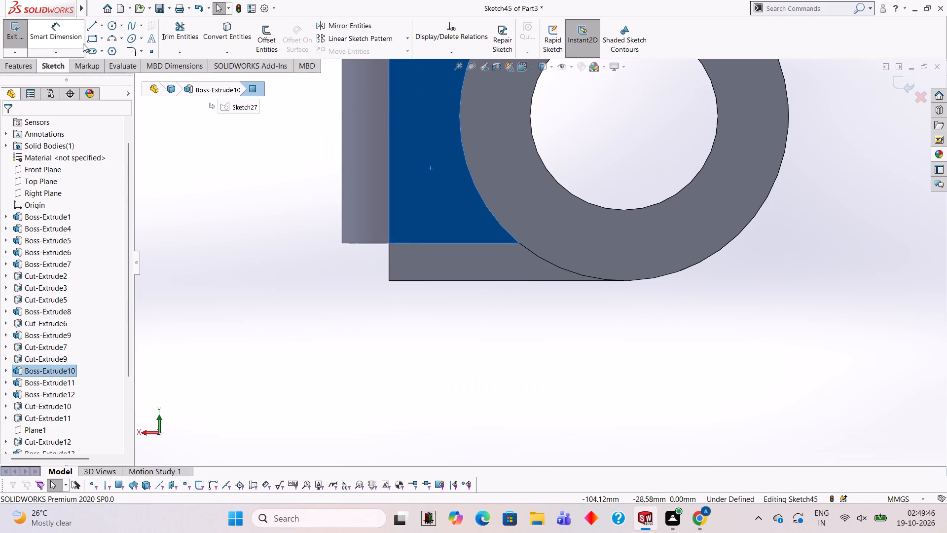
{"action": "left_click", "coordinate": [90, 27]}
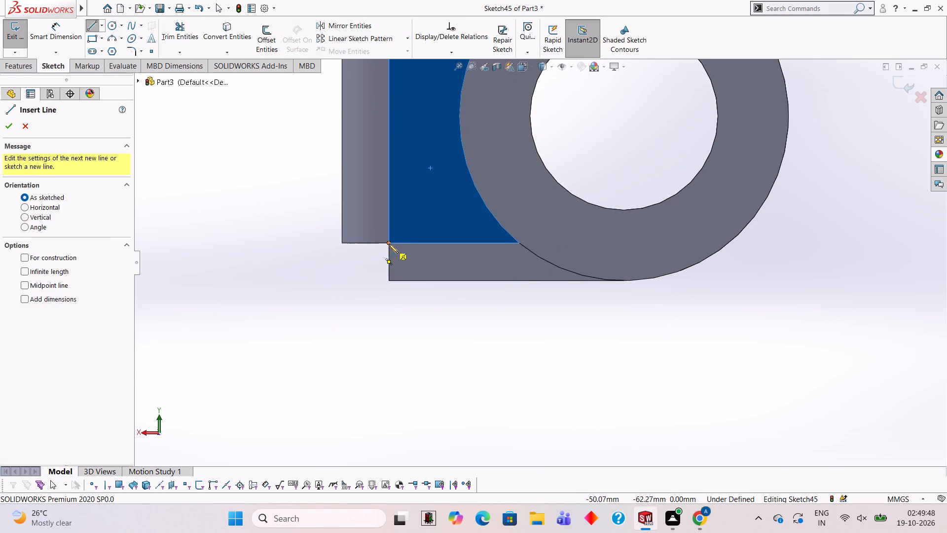
{"action": "left_click", "coordinate": [388, 243]}
{"action": "left_click", "coordinate": [389, 280]}
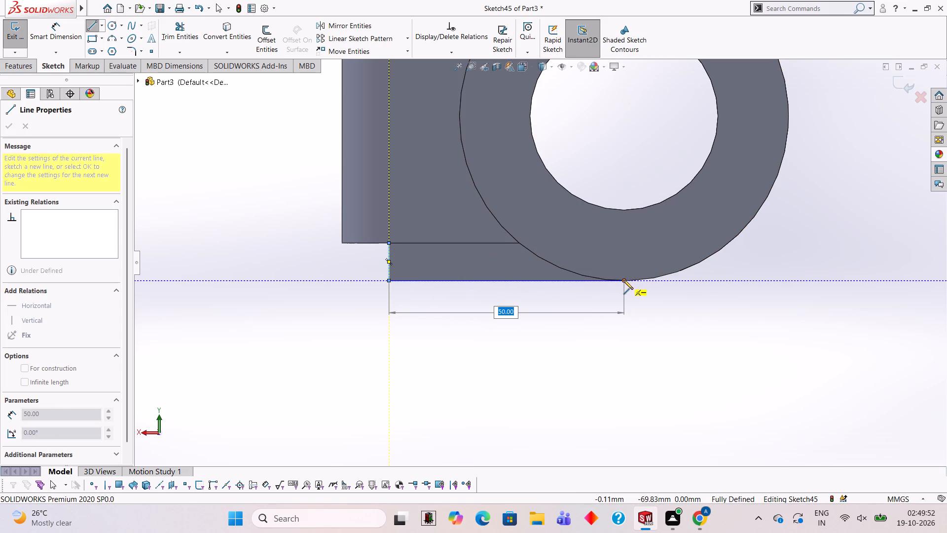
{"action": "left_click", "coordinate": [623, 280]}
{"action": "key", "text": "Escape"}
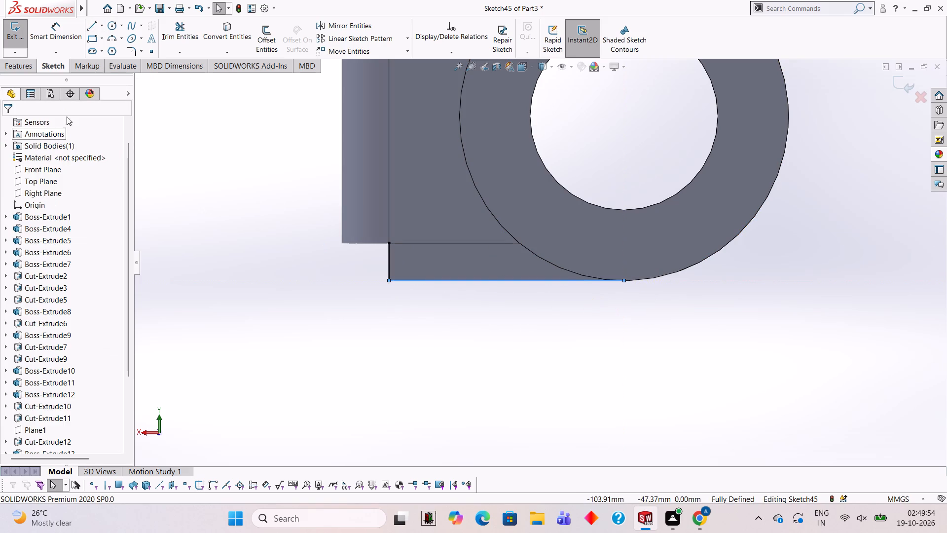
{"action": "left_click", "coordinate": [94, 29]}
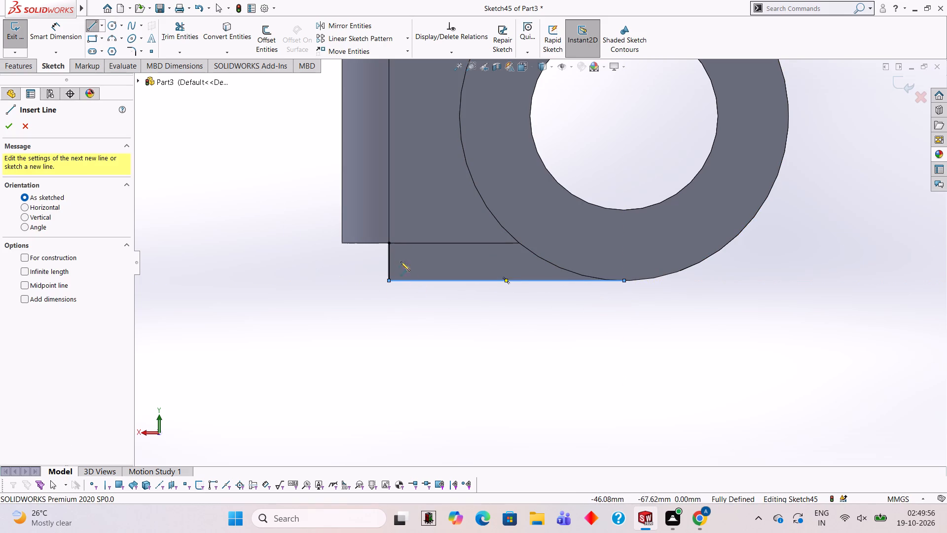
{"action": "left_click", "coordinate": [388, 242]}
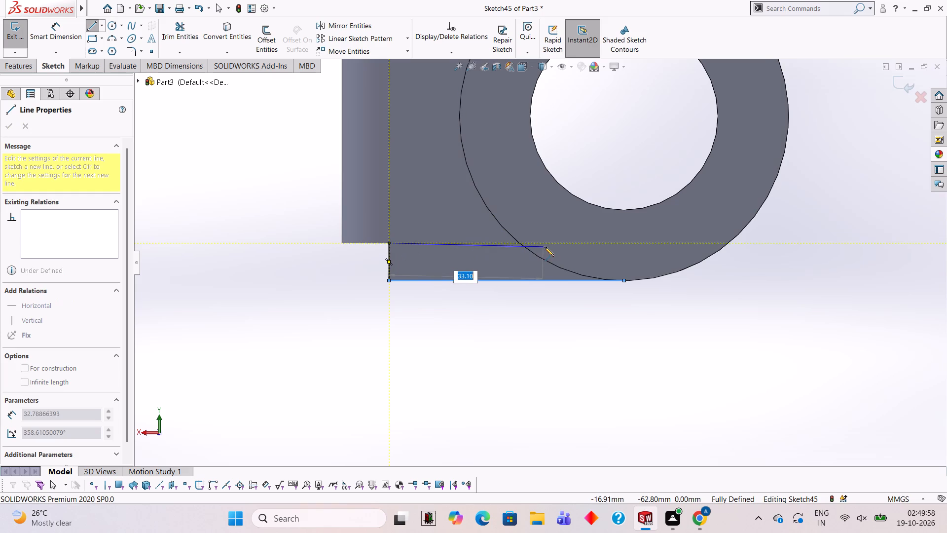
{"action": "left_click", "coordinate": [544, 242]}
{"action": "key", "text": "Escape"}
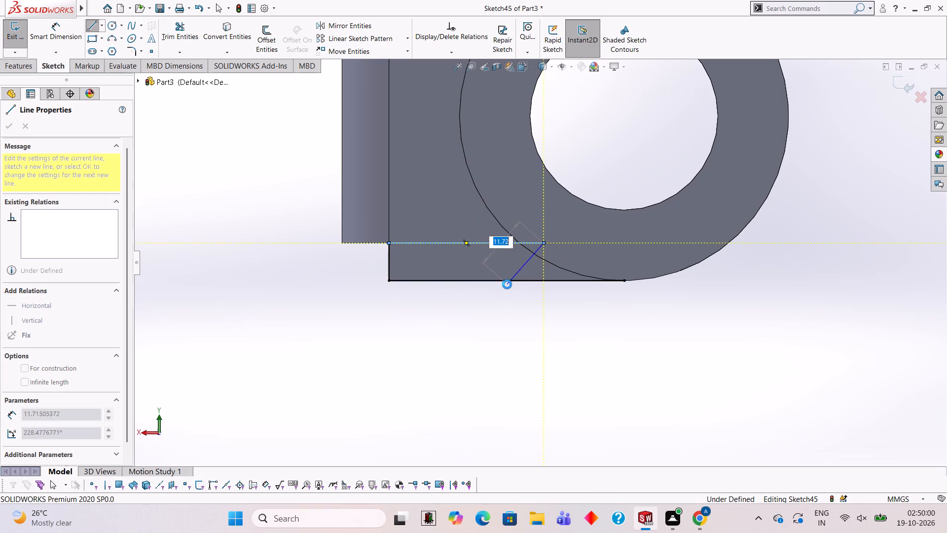
Sketch a 70 mm diameter circle concentric with the bore and trim it and the overhanging upper line to close the notch profile.
{"action": "left_click", "coordinate": [108, 29]}
{"action": "scroll", "coordinate": [658, 181], "scroll_direction": "up", "scroll_amount": 2}
{"action": "scroll", "coordinate": [667, 189], "scroll_direction": "down", "scroll_amount": 1}
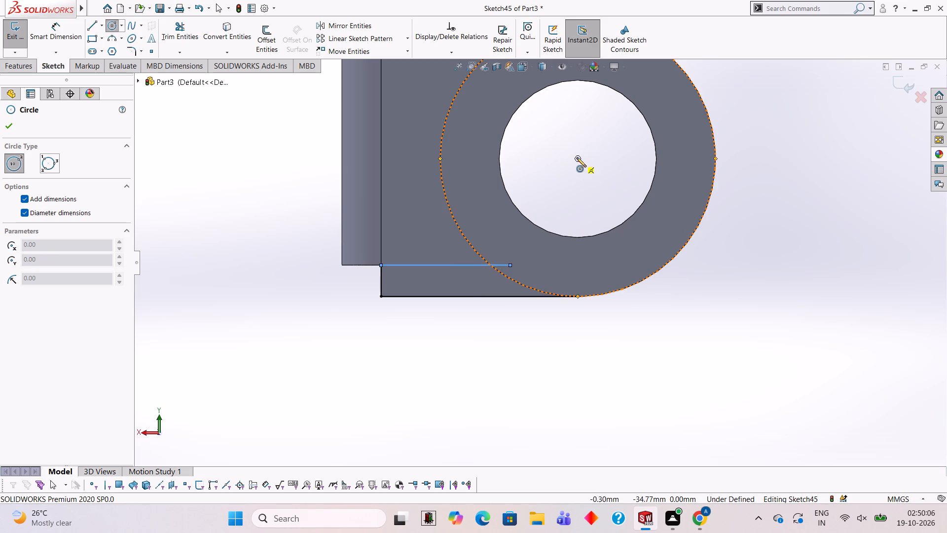
{"action": "left_click", "coordinate": [577, 157]}
{"action": "type", "text": "70"}
{"action": "key", "text": "Return"}
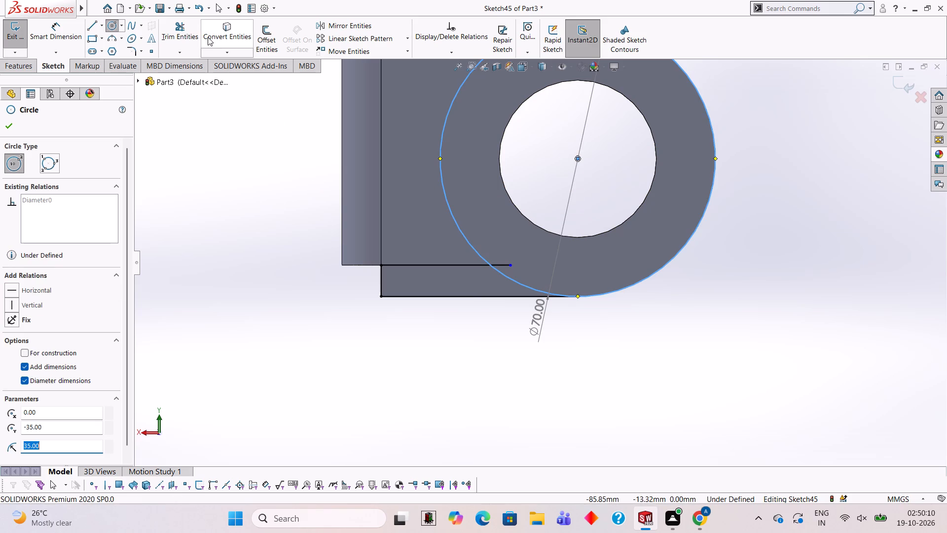
{"action": "left_click", "coordinate": [190, 27]}
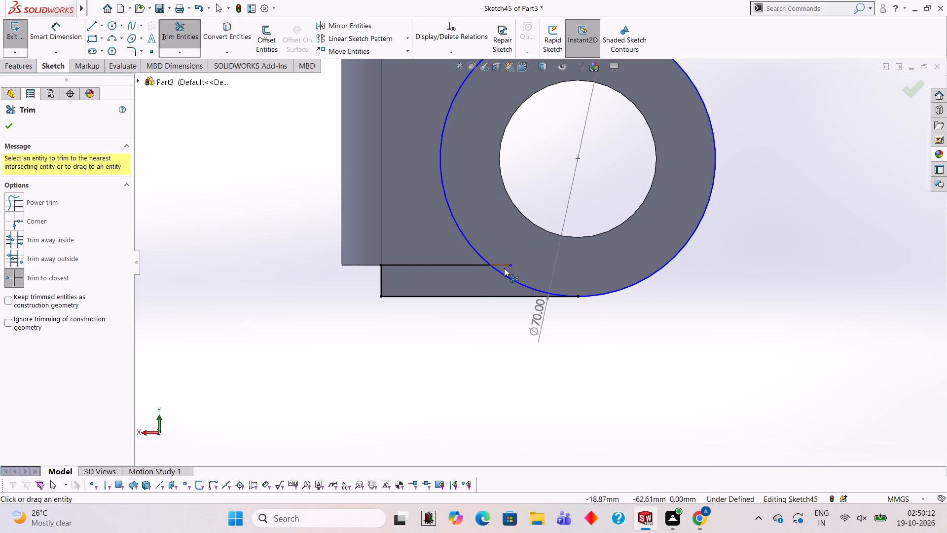
{"action": "left_click", "coordinate": [504, 268]}
{"action": "left_click", "coordinate": [465, 235]}
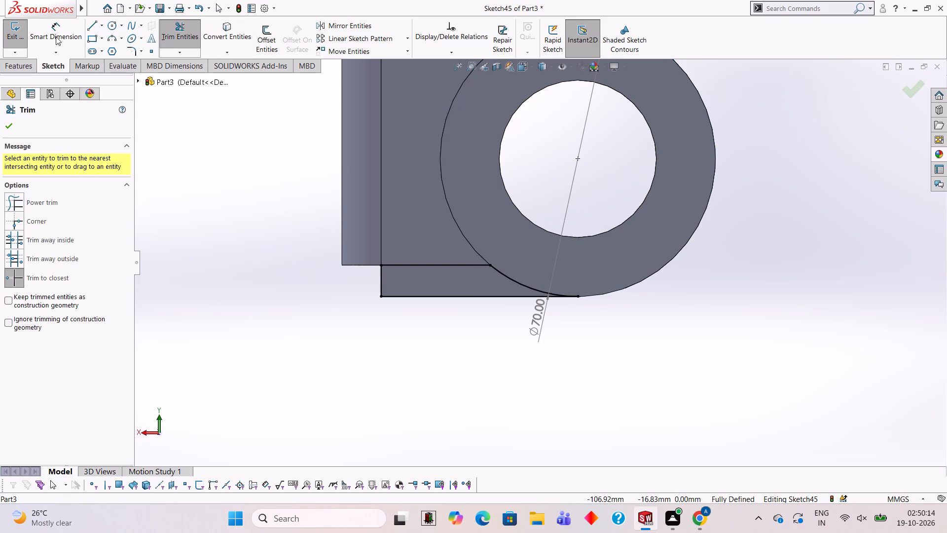
Boss-extrude the closed profile 15 mm blind in the reversed direction, into the notch on the block's underside.
{"action": "left_click", "coordinate": [16, 63]}
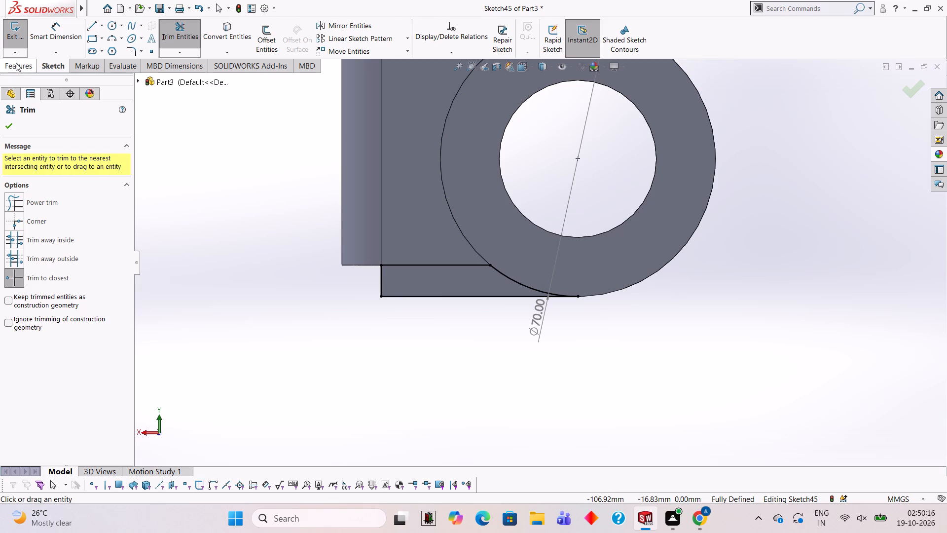
{"action": "left_click", "coordinate": [20, 46]}
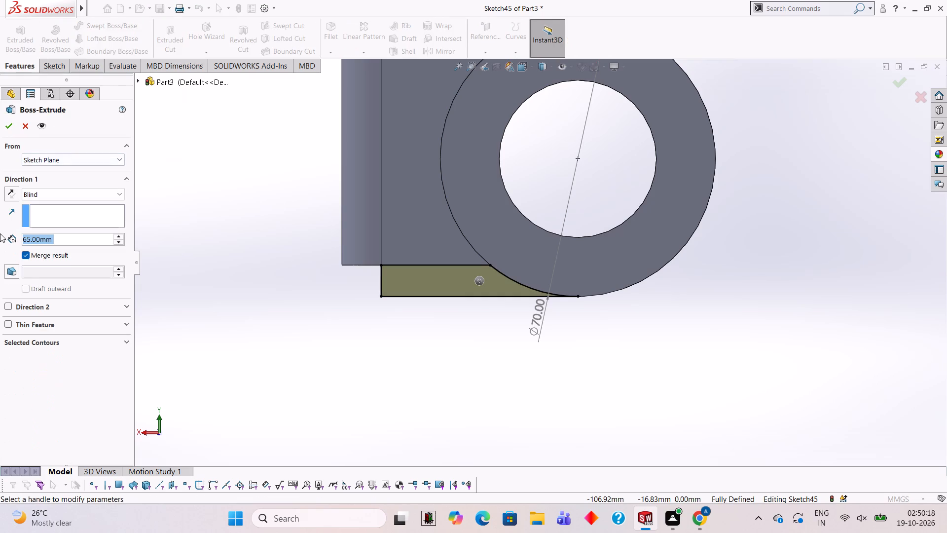
{"action": "left_click", "coordinate": [11, 192]}
{"action": "left_click", "coordinate": [80, 235]}
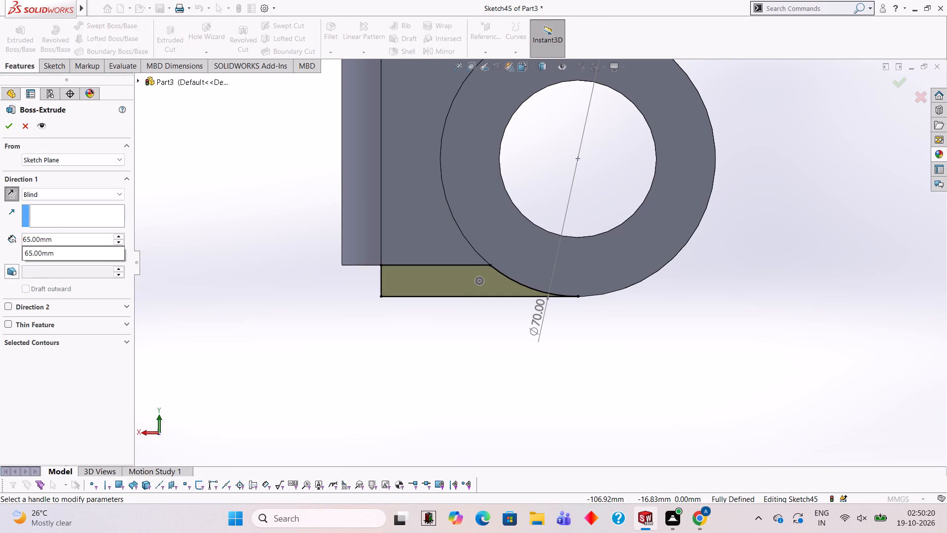
{"action": "key", "text": "BackSpace"}
{"action": "key", "text": "BackSpace"}
{"action": "key", "text": "BackSpace"}
{"action": "key", "text": "BackSpace"}
{"action": "key", "text": "BackSpace"}
{"action": "key", "text": "BackSpace"}
{"action": "key", "text": "BackSpace"}
{"action": "key", "text": "BackSpace"}
{"action": "key", "text": "BackSpace"}
{"action": "key", "text": "BackSpace"}
{"action": "key", "text": "BackSpace"}
{"action": "key", "text": "BackSpace"}
{"action": "key", "text": "BackSpace"}
{"action": "key", "text": "BackSpace"}
{"action": "key", "text": "BackSpace"}
{"action": "key", "text": "BackSpace"}
{"action": "key", "text": "BackSpace"}
{"action": "key", "text": "BackSpace"}
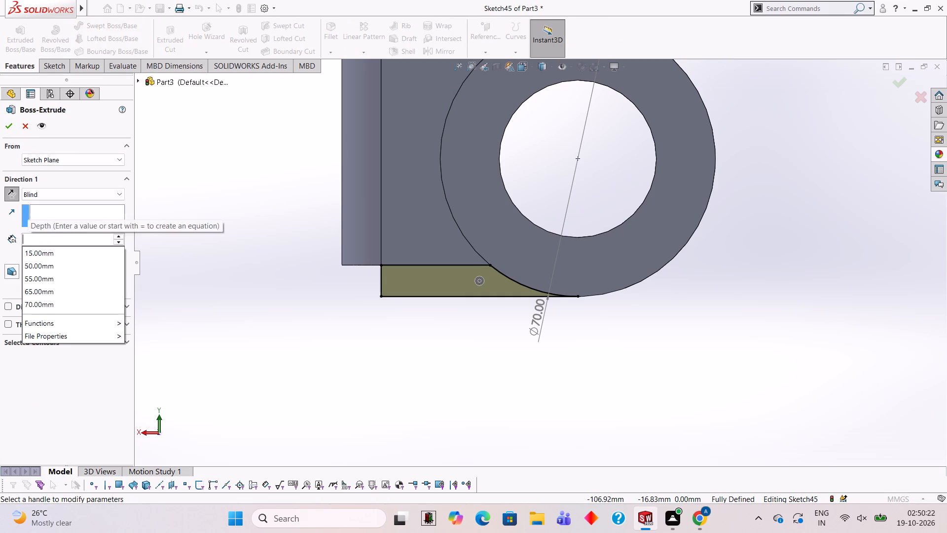
{"action": "type", "text": "15"}
{"action": "key", "text": "Return"}
{"action": "middle_click_drag", "start_coordinate": [319, 265], "coordinate": [338, 202]}
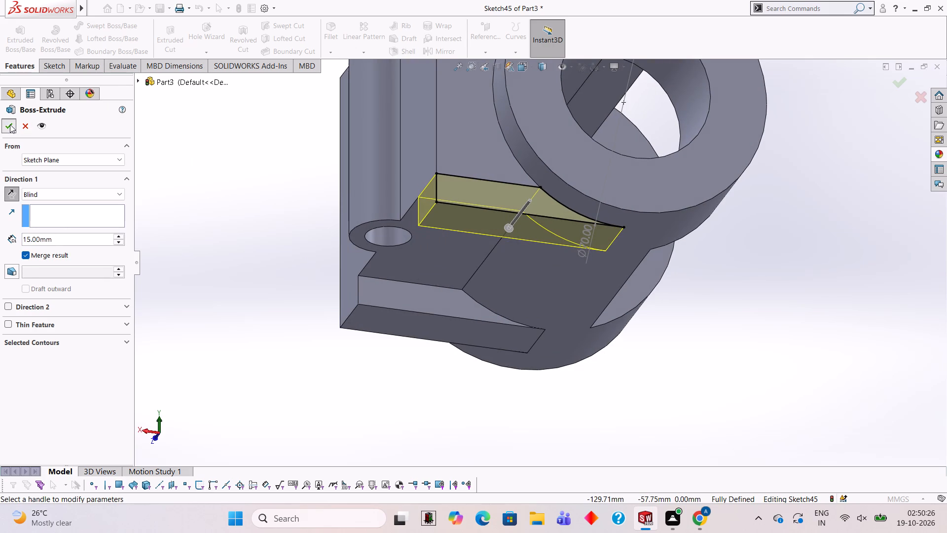
{"action": "left_click", "coordinate": [10, 124]}
{"action": "left_click", "coordinate": [191, 159]}
On the block's opposite end face, sketch a 90 mm horizontal line from the bore centre and a 20 mm vertical line upward from its end.
{"action": "middle_click_drag", "start_coordinate": [293, 224], "coordinate": [344, 288]}
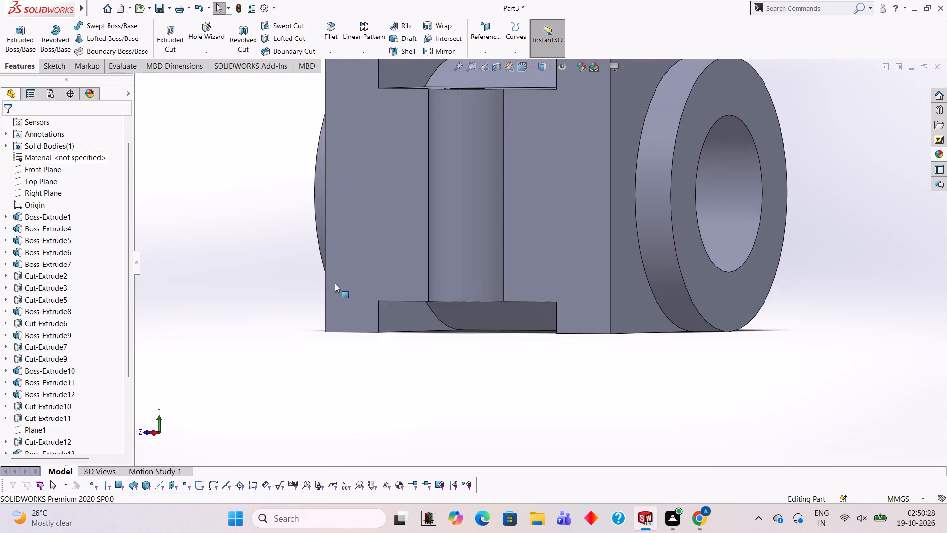
{"action": "scroll", "coordinate": [335, 283], "scroll_direction": "up", "scroll_amount": 3}
{"action": "middle_click_drag", "start_coordinate": [333, 283], "coordinate": [303, 285]}
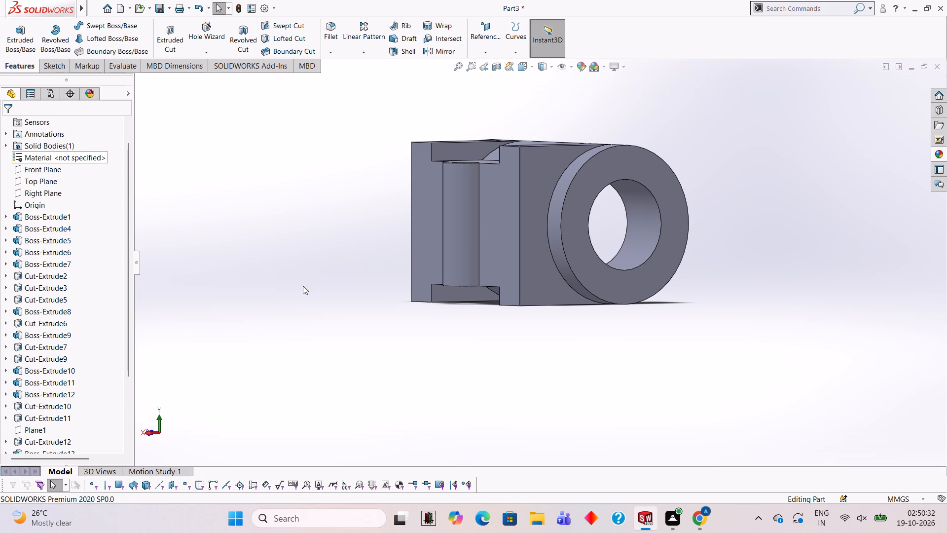
{"action": "middle_click_drag", "start_coordinate": [497, 235], "coordinate": [583, 271]}
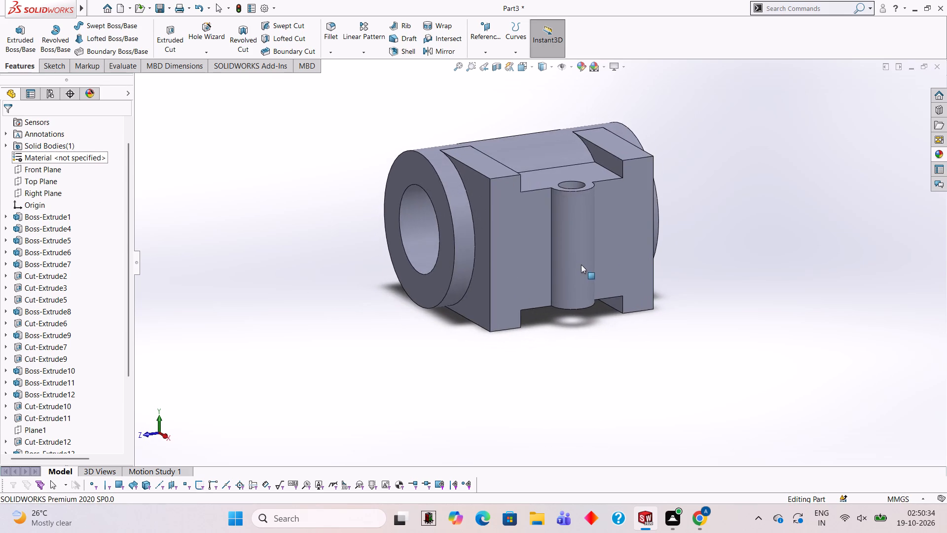
{"action": "scroll", "coordinate": [580, 256], "scroll_direction": "up", "scroll_amount": 3}
{"action": "middle_click_drag", "start_coordinate": [559, 261], "coordinate": [622, 224]}
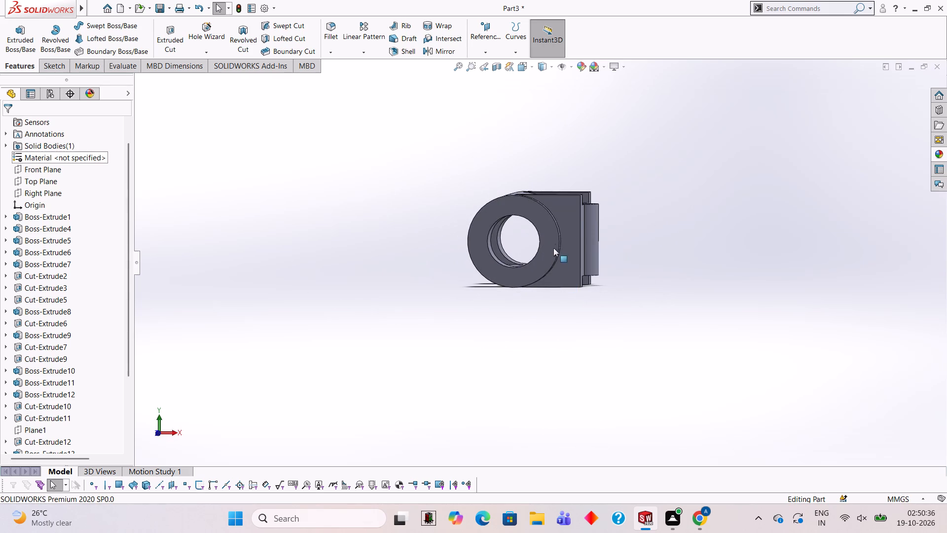
{"action": "left_click", "coordinate": [568, 215]}
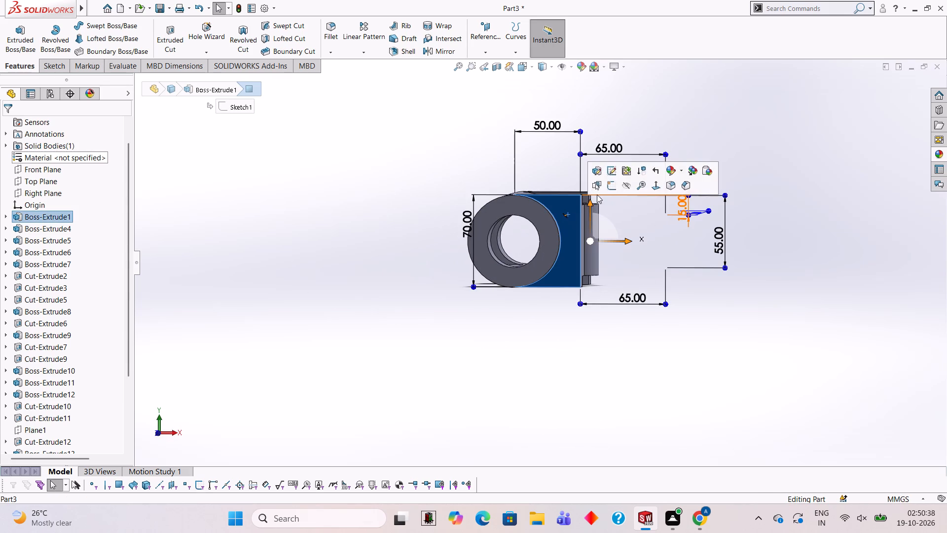
{"action": "left_click", "coordinate": [613, 187]}
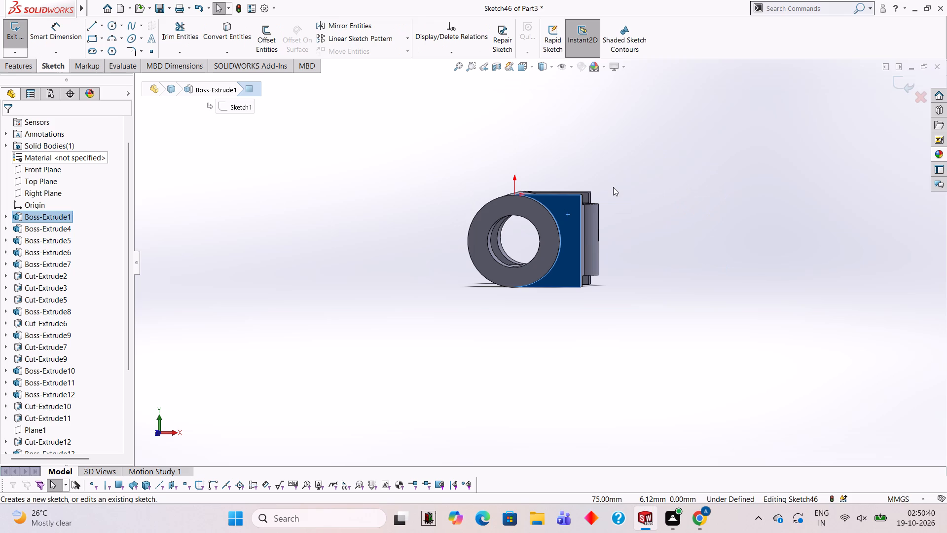
{"action": "key", "text": "ctrl+8"}
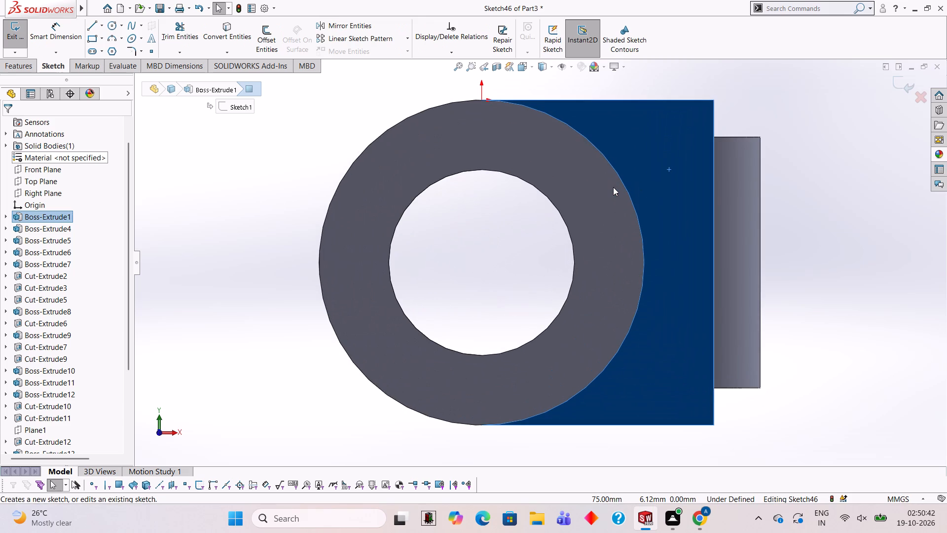
{"action": "scroll", "coordinate": [808, 259], "scroll_direction": "up", "scroll_amount": 3}
{"action": "scroll", "coordinate": [808, 259], "scroll_direction": "down", "scroll_amount": 3}
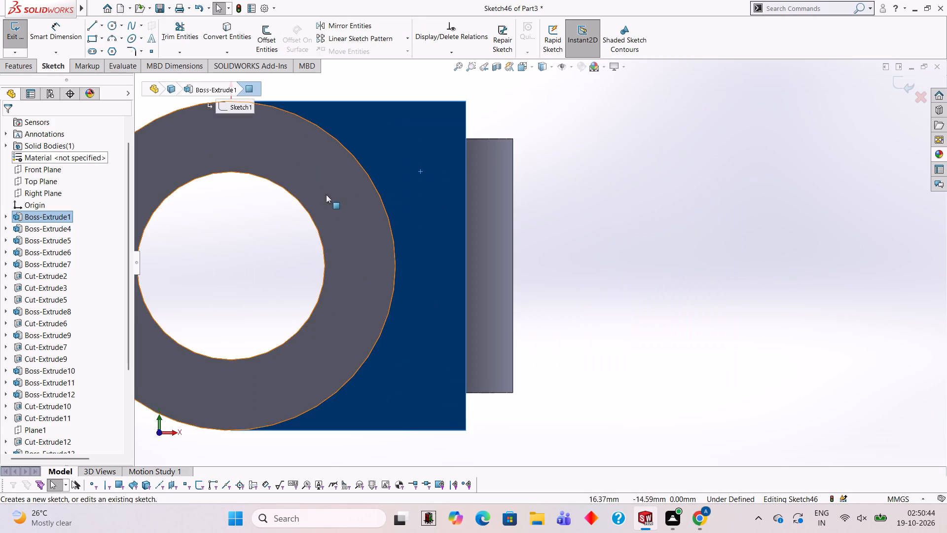
{"action": "scroll", "coordinate": [330, 199], "scroll_direction": "up", "scroll_amount": 2}
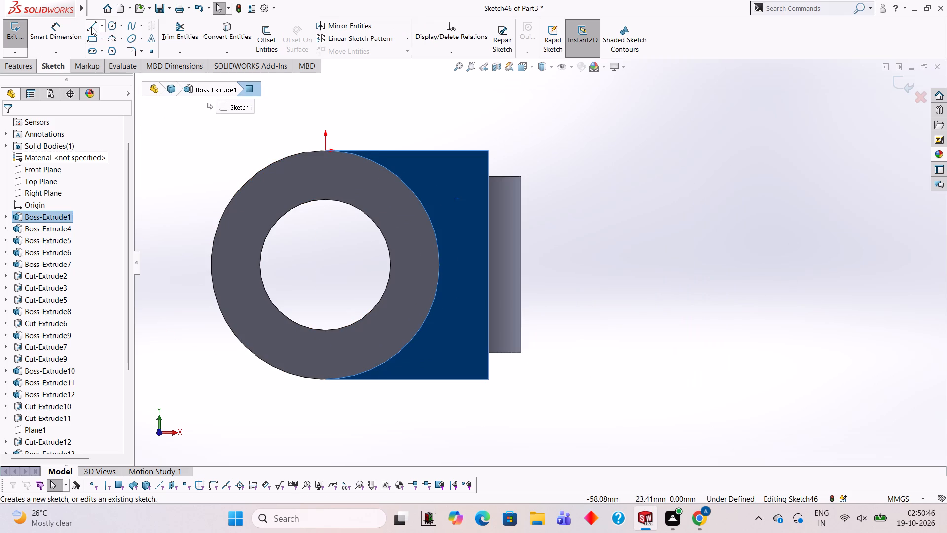
{"action": "left_click", "coordinate": [91, 27]}
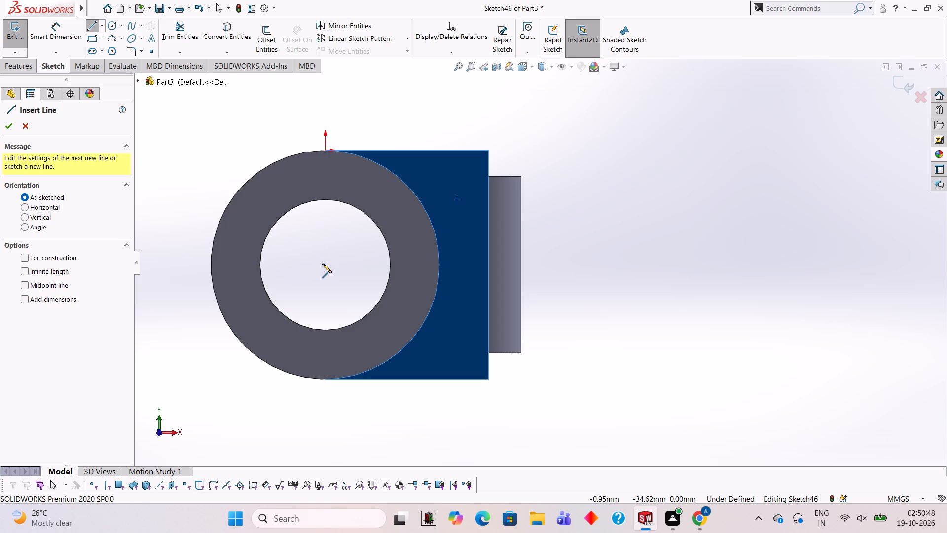
{"action": "left_click", "coordinate": [323, 264]}
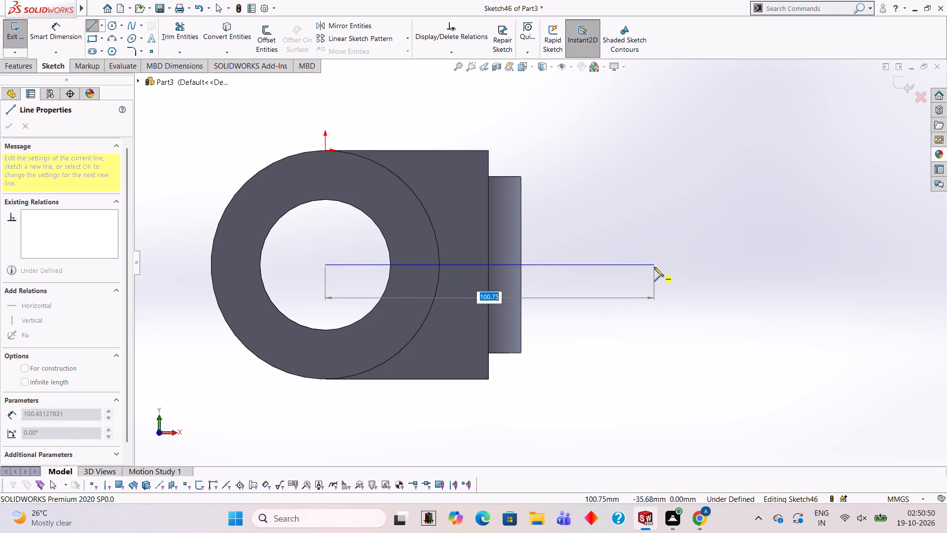
{"action": "type", "text": "90"}
{"action": "key", "text": "Return"}
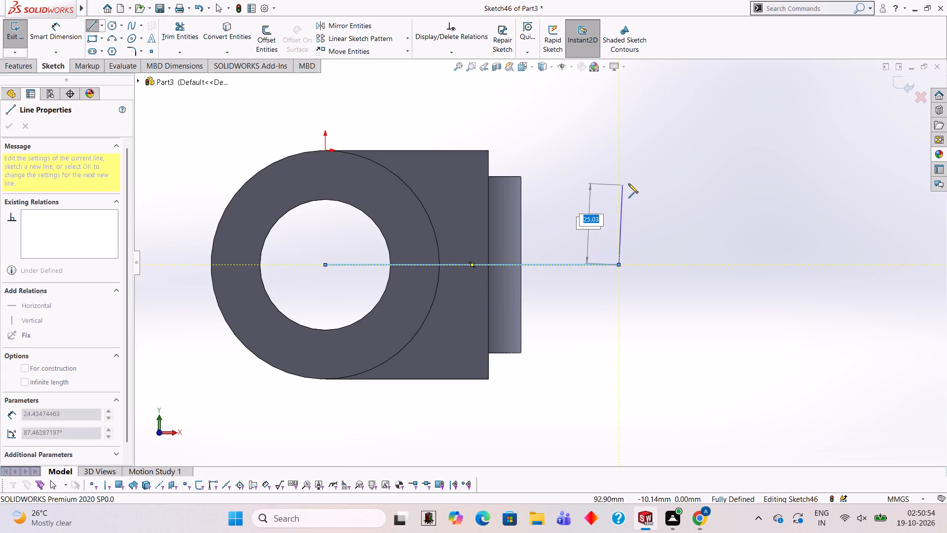
{"action": "type", "text": "20"}
{"action": "key", "text": "Return"}
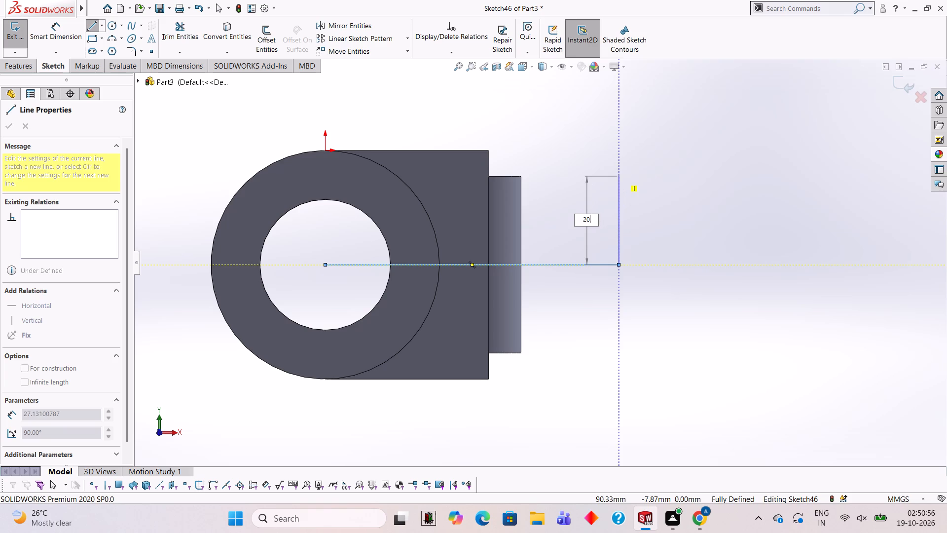
Continue the outline with a sloping line to the block's upper outer corner and a 70 mm vertical line down to its lower corner.
{"action": "left_click", "coordinate": [487, 150]}
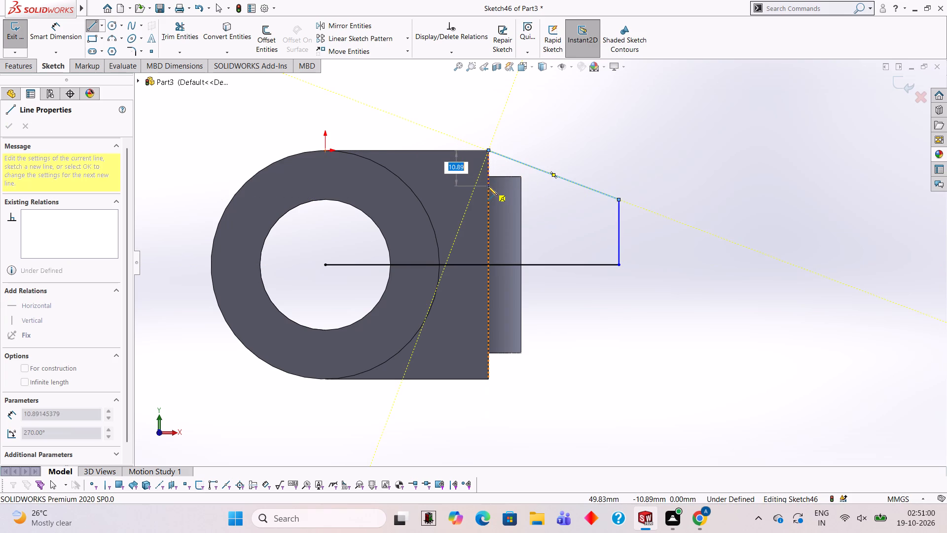
{"action": "left_click", "coordinate": [489, 381]}
{"action": "key", "text": "Escape"}
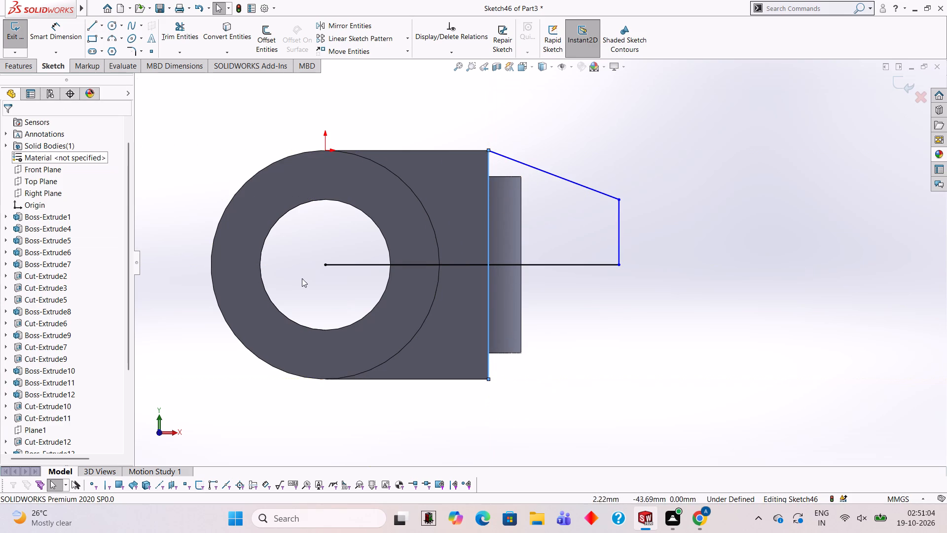
Close the arm outline with a 20 mm vertical line downward from the centreline's end and a sloping line to the block's lower corner.
{"action": "left_click", "coordinate": [95, 21]}
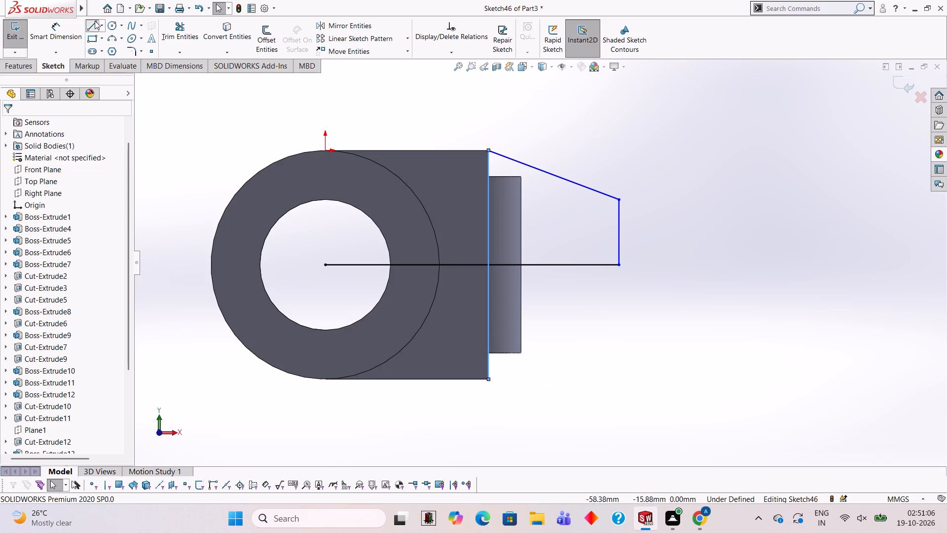
{"action": "left_click", "coordinate": [619, 266]}
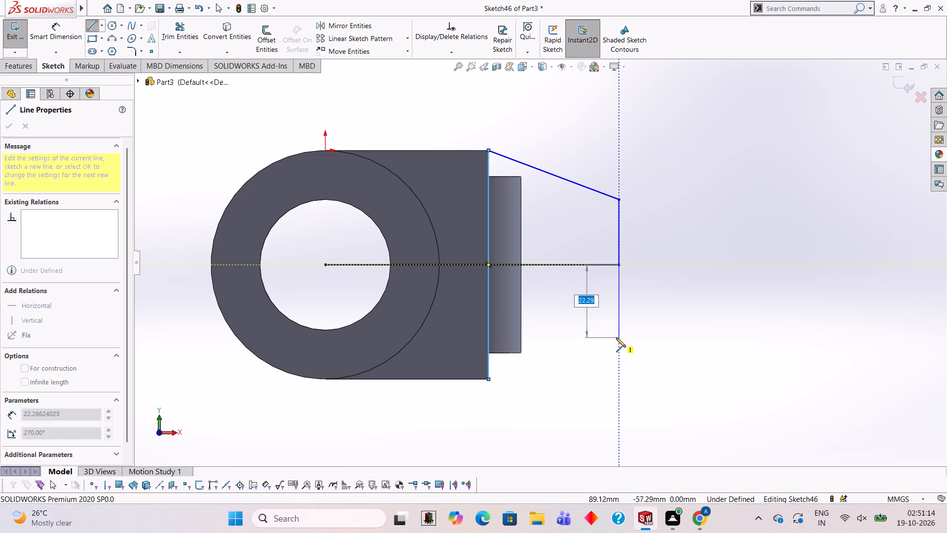
{"action": "type", "text": "20"}
{"action": "key", "text": "Return"}
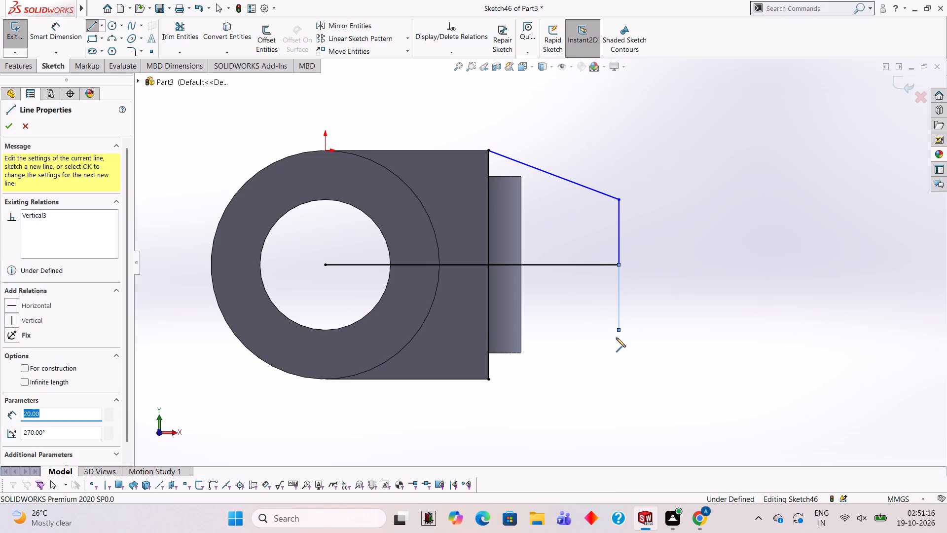
{"action": "left_click", "coordinate": [489, 380]}
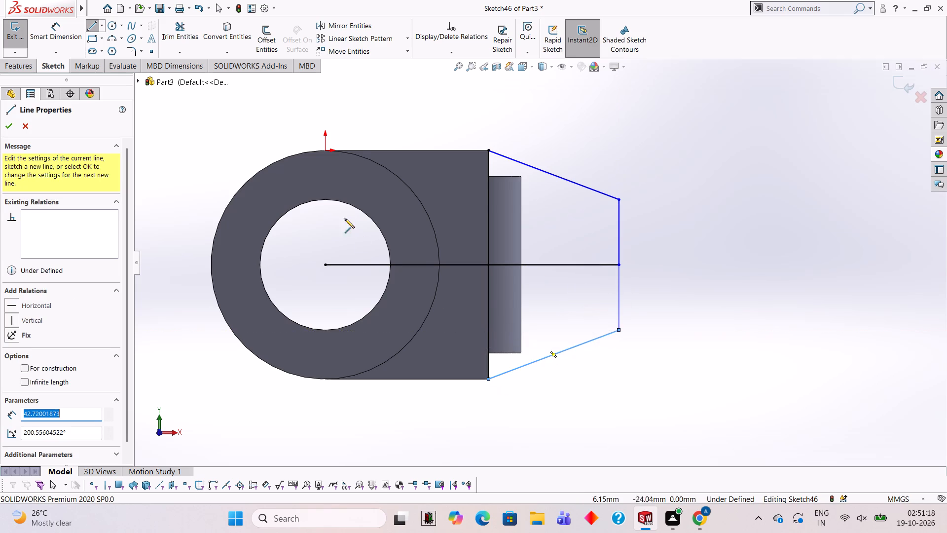
Trim away both portions of the horizontal centreline to leave only the tapered arm profile.
{"action": "left_click", "coordinate": [187, 38]}
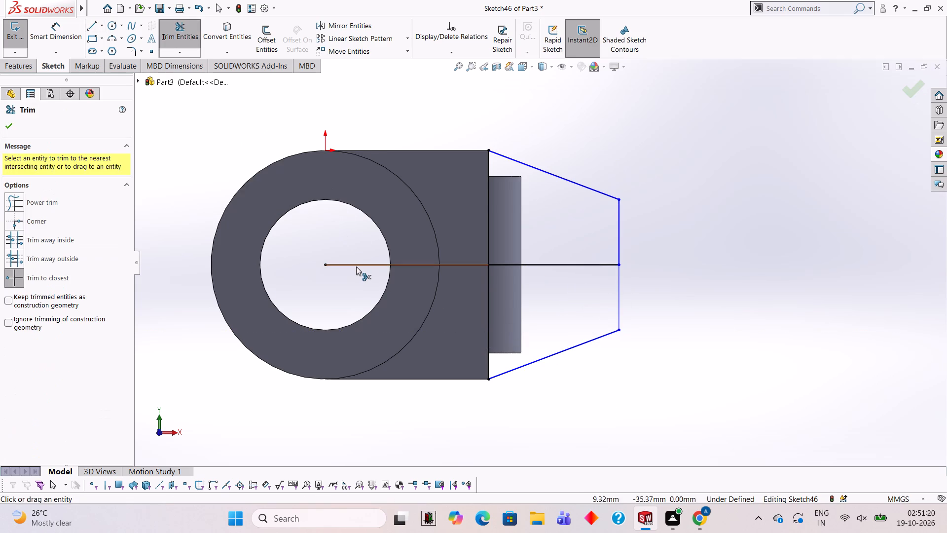
{"action": "left_click", "coordinate": [356, 266]}
{"action": "left_click", "coordinate": [529, 264]}
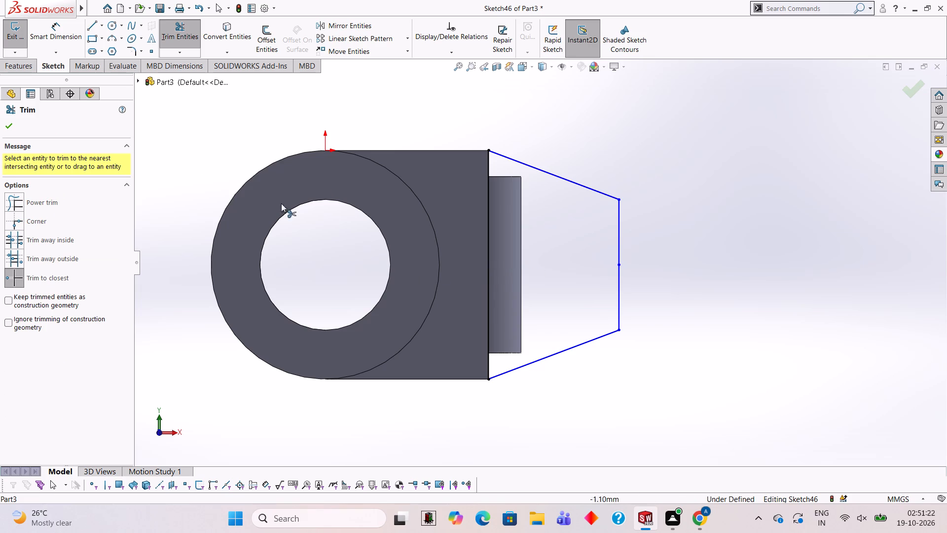
Boss-extrude the tapered profile 15 mm blind in the reversed direction, merged with the block.
{"action": "left_click", "coordinate": [27, 61]}
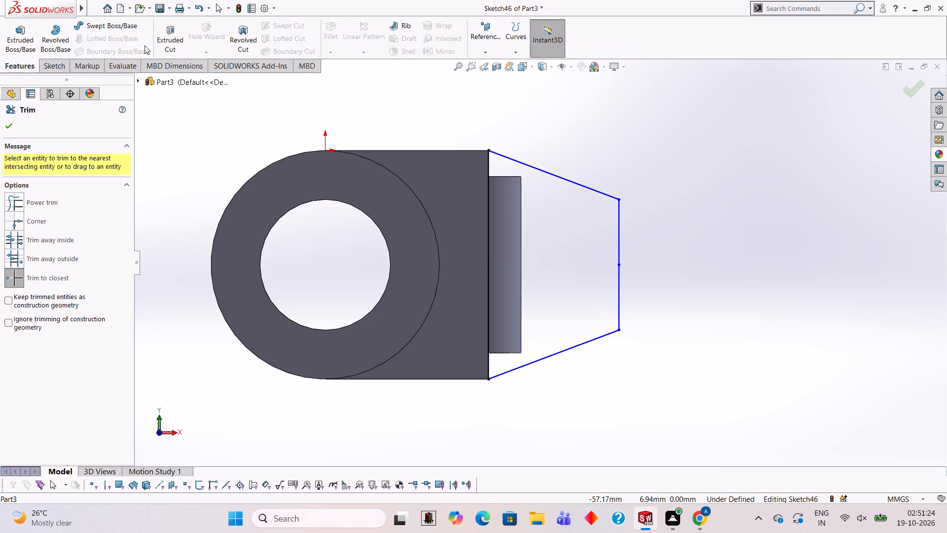
{"action": "left_click", "coordinate": [31, 36]}
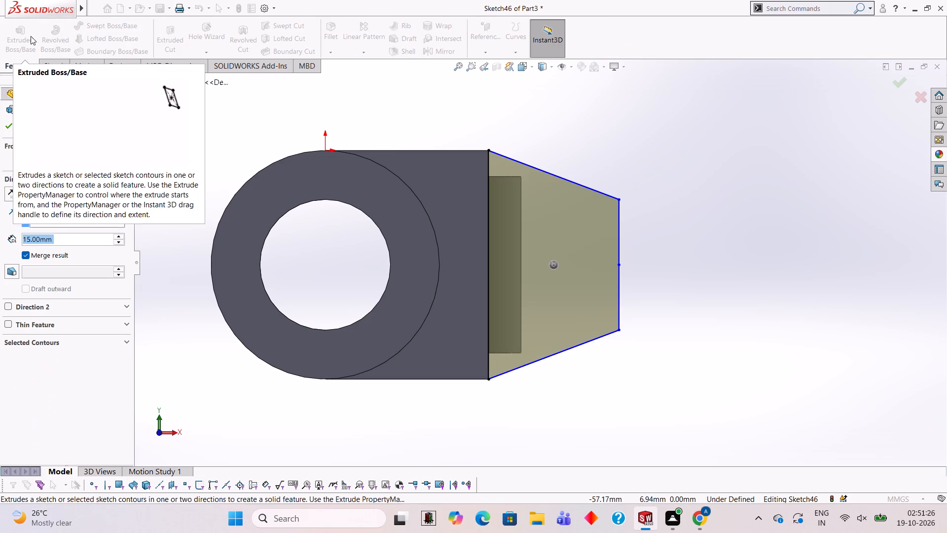
{"action": "middle_click_drag", "start_coordinate": [247, 146], "coordinate": [258, 248]}
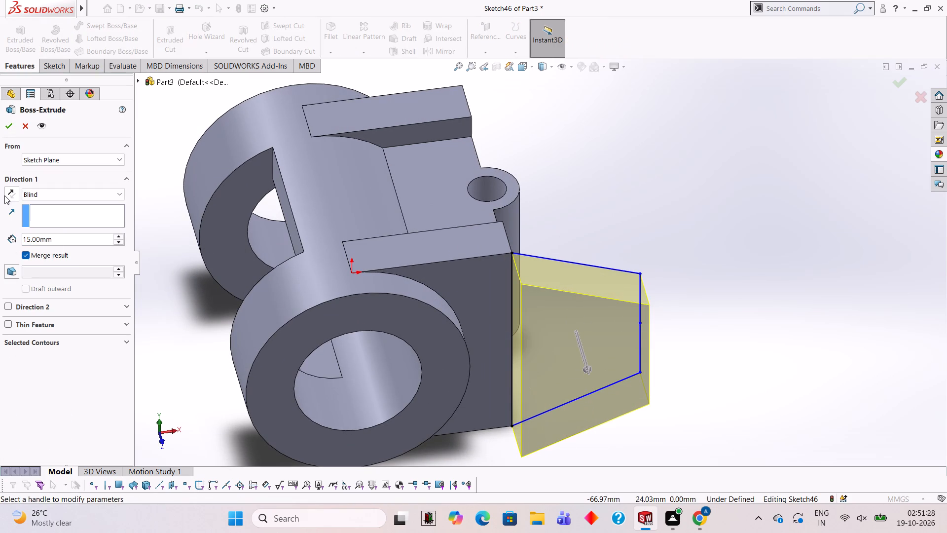
{"action": "left_click", "coordinate": [5, 193]}
{"action": "left_click", "coordinate": [6, 124]}
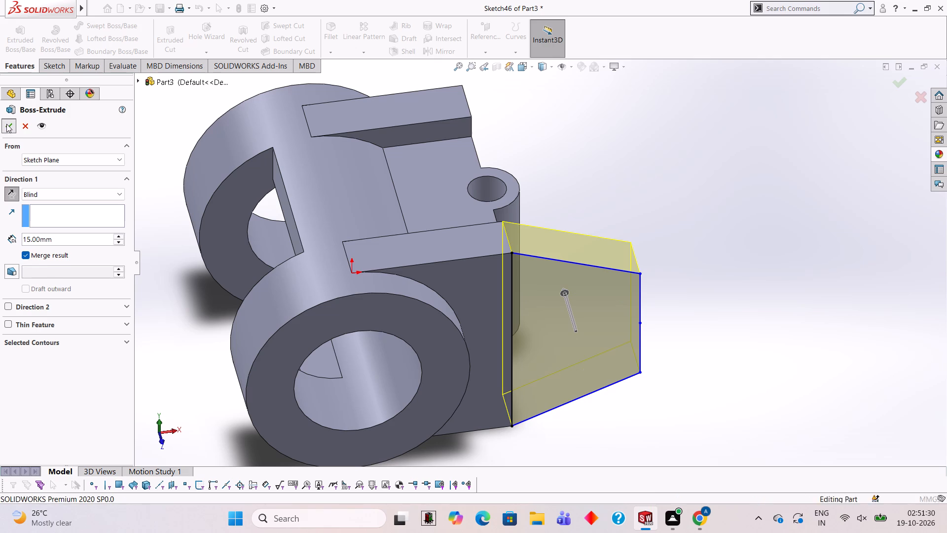
{"action": "left_click", "coordinate": [576, 162]}
On the block's other end face, sketch a closed trapezoid over the first arm's outline, starting with the block's 70 mm vertical edge.
{"action": "middle_click_drag", "start_coordinate": [437, 228], "coordinate": [593, 219]}
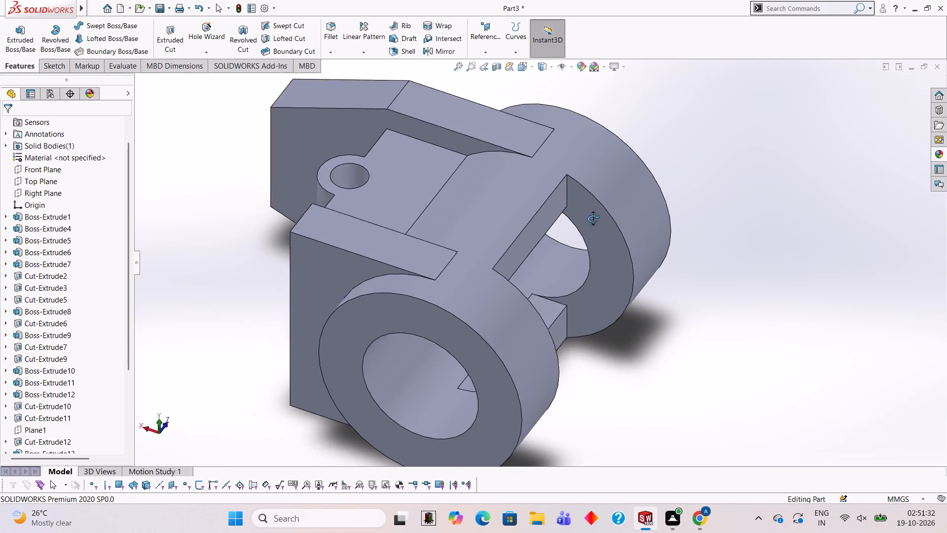
{"action": "middle_click_drag", "start_coordinate": [593, 219], "coordinate": [623, 178]}
{"action": "left_click", "coordinate": [384, 228]}
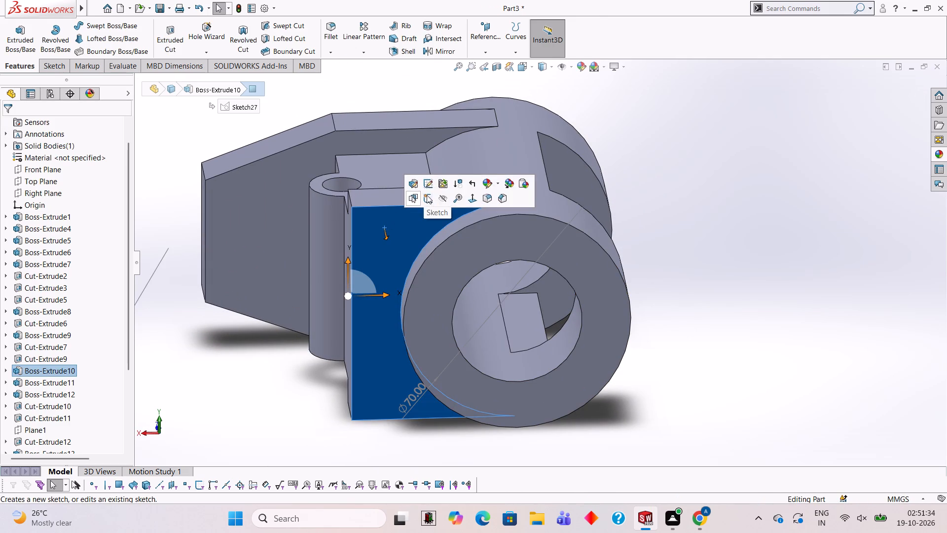
{"action": "left_click", "coordinate": [427, 195]}
{"action": "key", "text": "ctrl+8"}
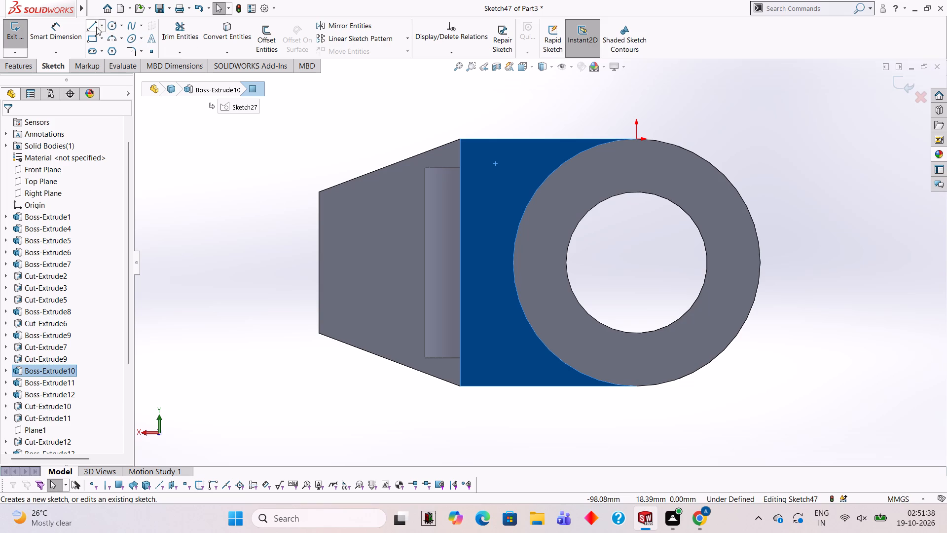
{"action": "left_click", "coordinate": [90, 24]}
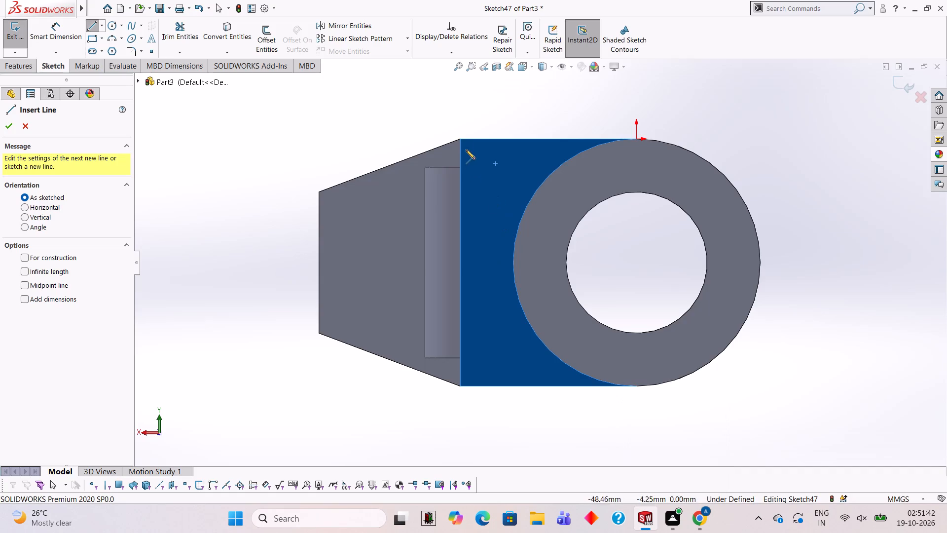
{"action": "left_click", "coordinate": [459, 137]}
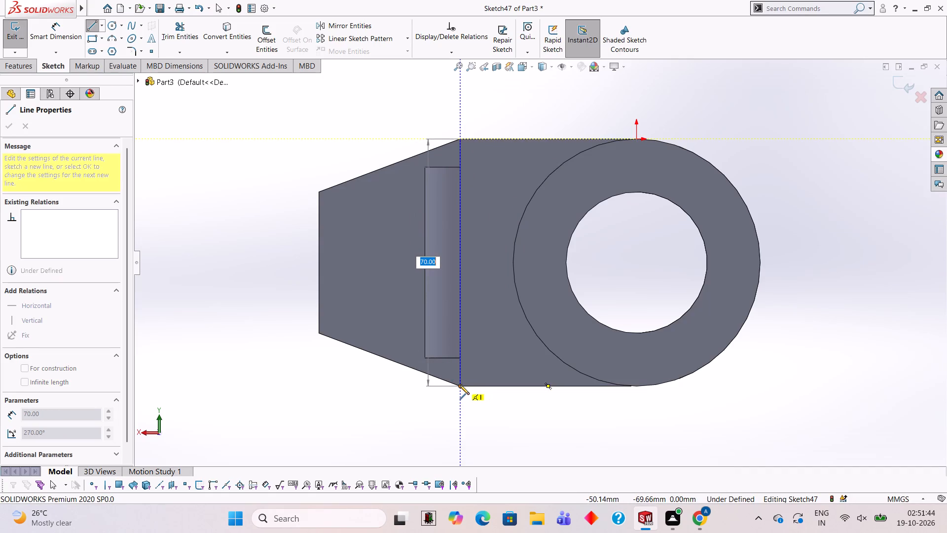
{"action": "left_click", "coordinate": [460, 385]}
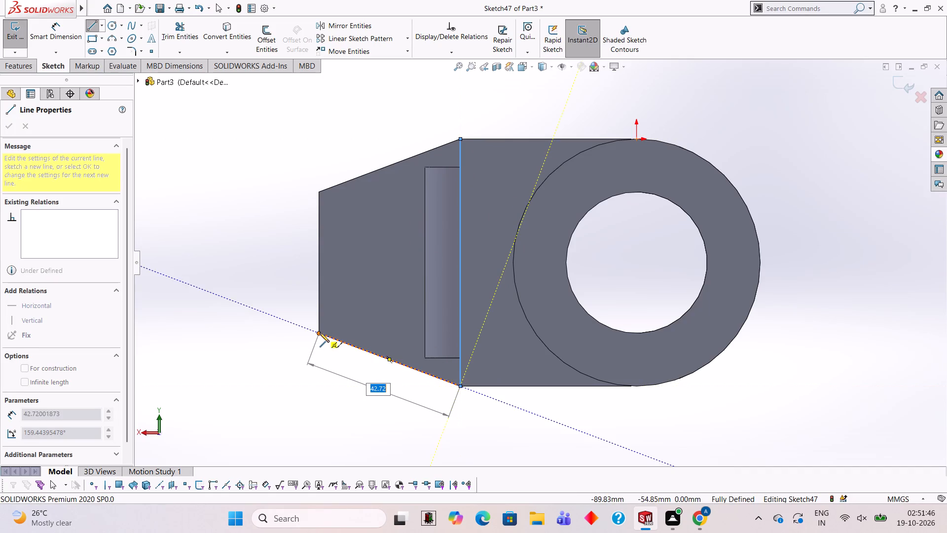
{"action": "left_click", "coordinate": [320, 333]}
{"action": "left_click", "coordinate": [318, 192]}
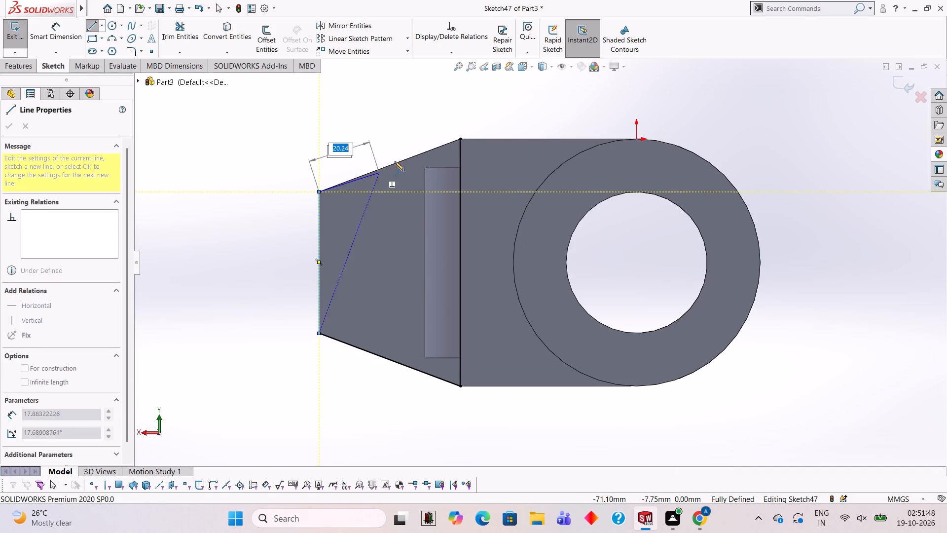
{"action": "left_click", "coordinate": [458, 138]}
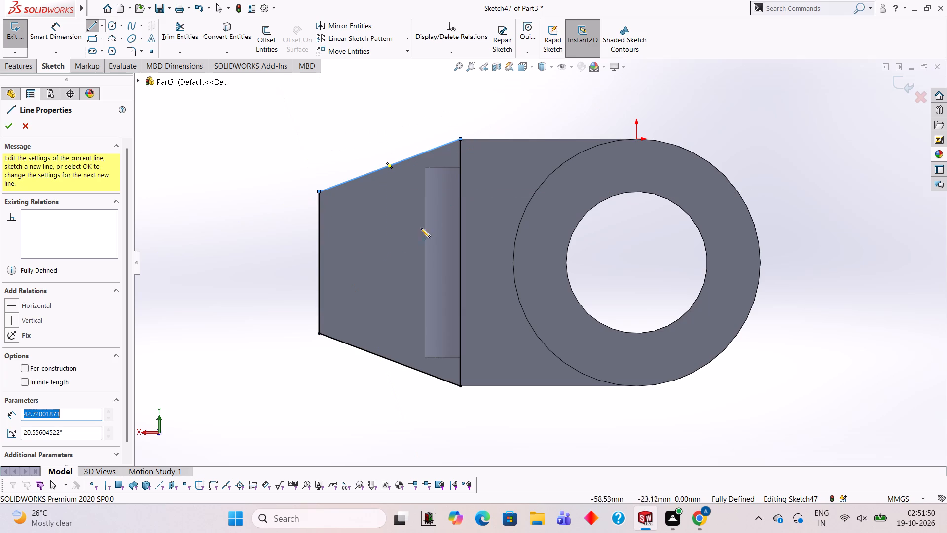
Boss-extrude the trapezoid 15 mm blind in the reversed direction to form the second tapered arm.
{"action": "left_click", "coordinate": [24, 63]}
{"action": "left_click", "coordinate": [26, 41]}
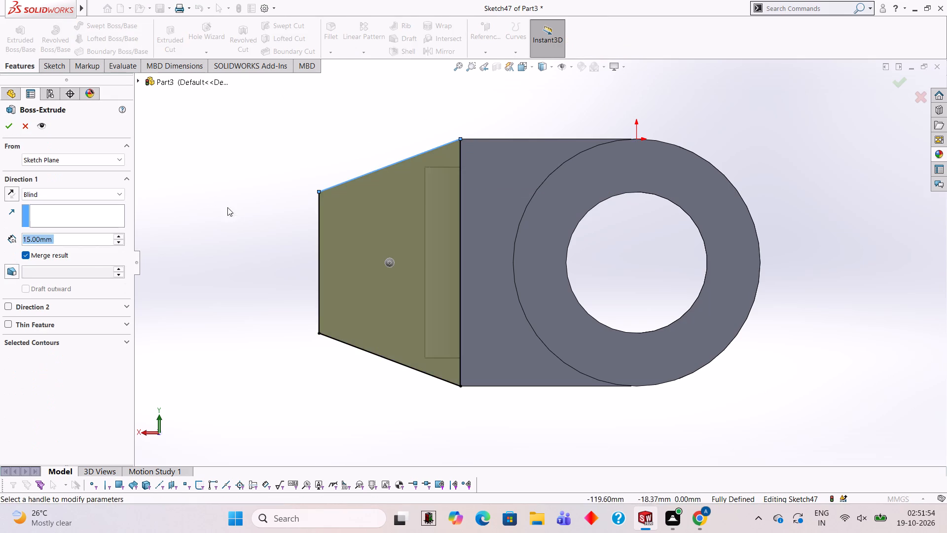
{"action": "middle_click_drag", "start_coordinate": [245, 220], "coordinate": [285, 308]}
{"action": "left_click", "coordinate": [12, 190]}
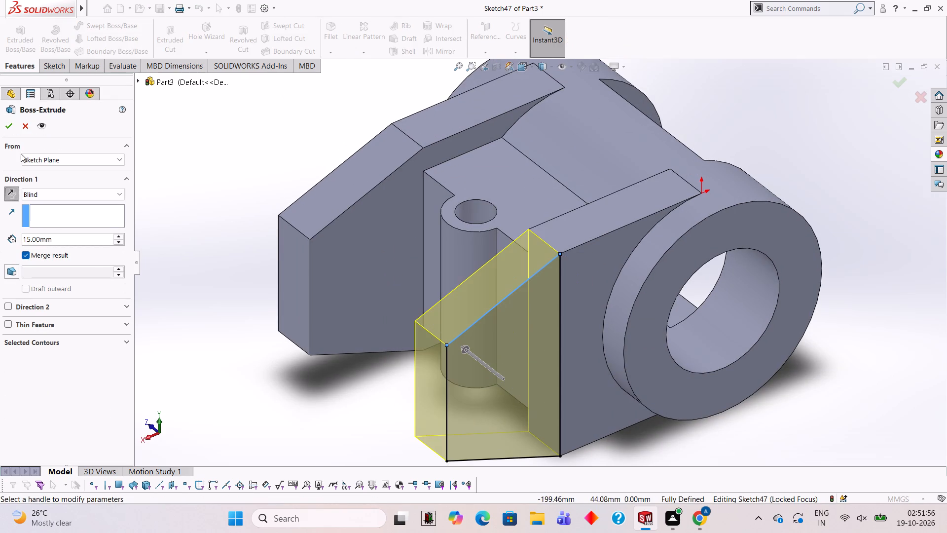
{"action": "left_click", "coordinate": [14, 130]}
{"action": "left_click", "coordinate": [224, 148]}
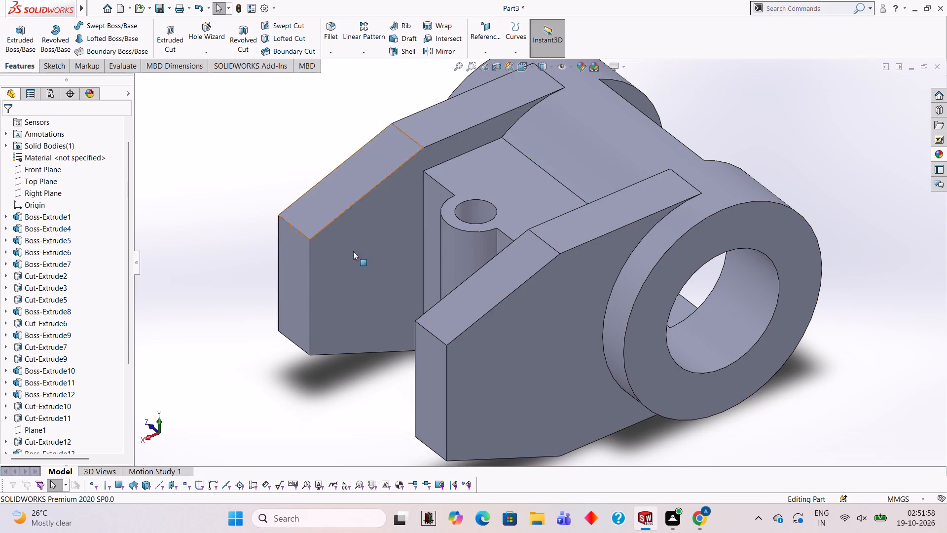
On the second arm's outer face, sketch a 40 mm diameter circle centred on the midpoint of its short end edge.
{"action": "scroll", "coordinate": [437, 309], "scroll_direction": "up", "scroll_amount": 1}
{"action": "middle_click_drag", "start_coordinate": [437, 309], "coordinate": [424, 265]}
{"action": "left_click", "coordinate": [476, 299]}
{"action": "left_click", "coordinate": [519, 269]}
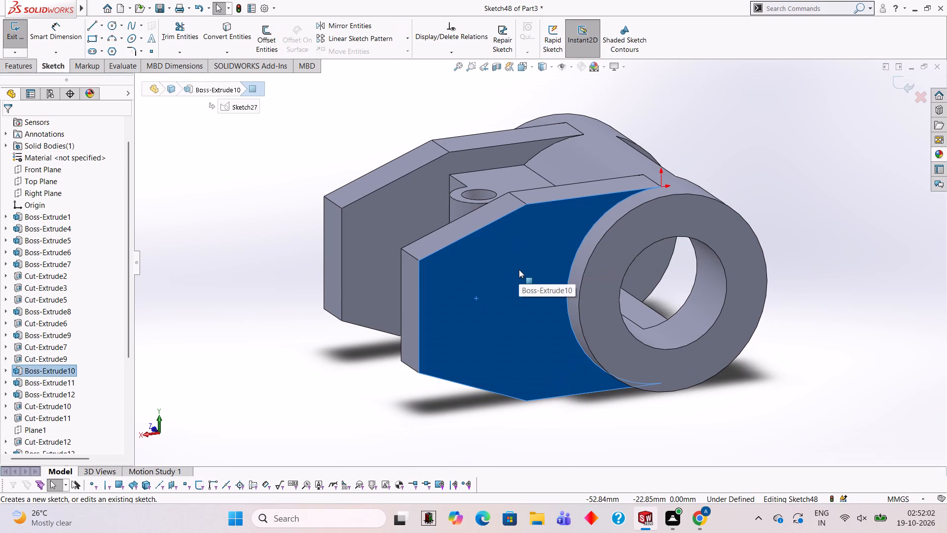
{"action": "key", "text": "ctrl+8"}
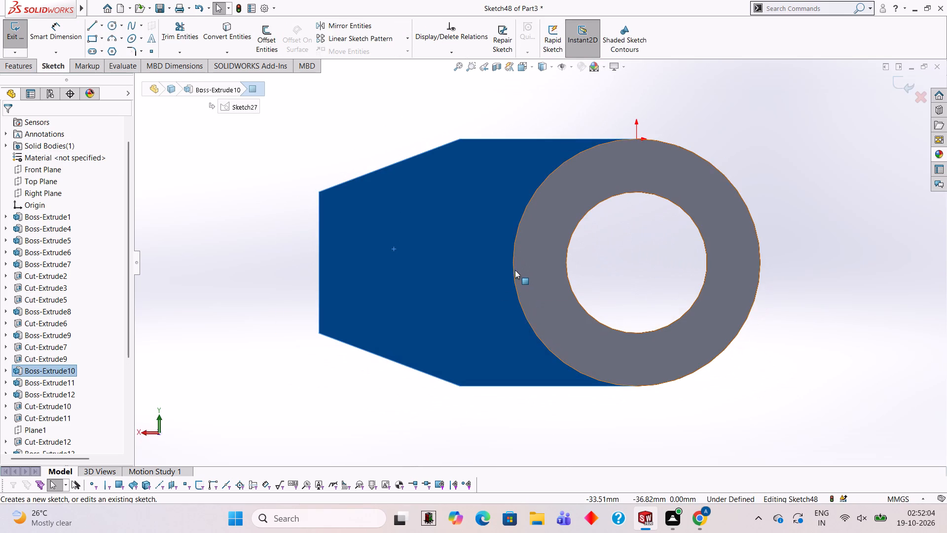
{"action": "left_click", "coordinate": [112, 28]}
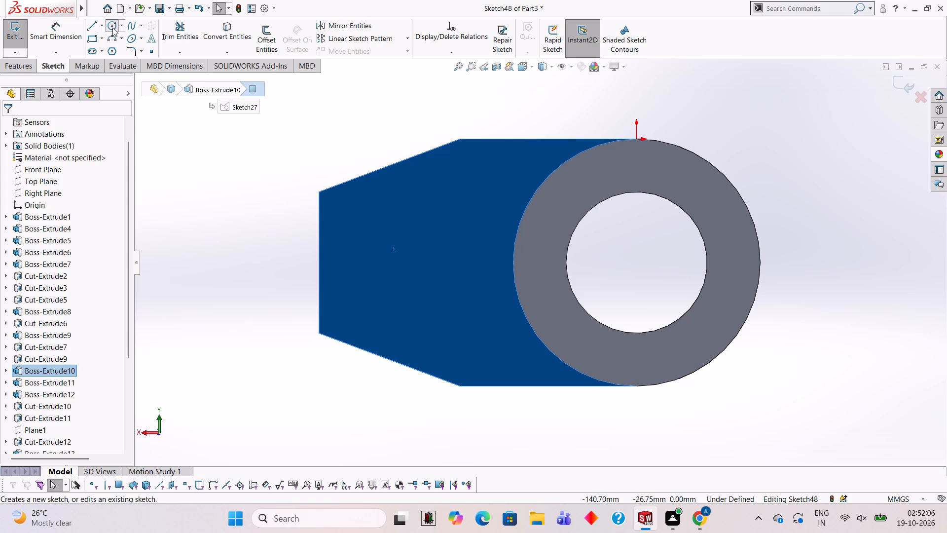
{"action": "left_click", "coordinate": [318, 263]}
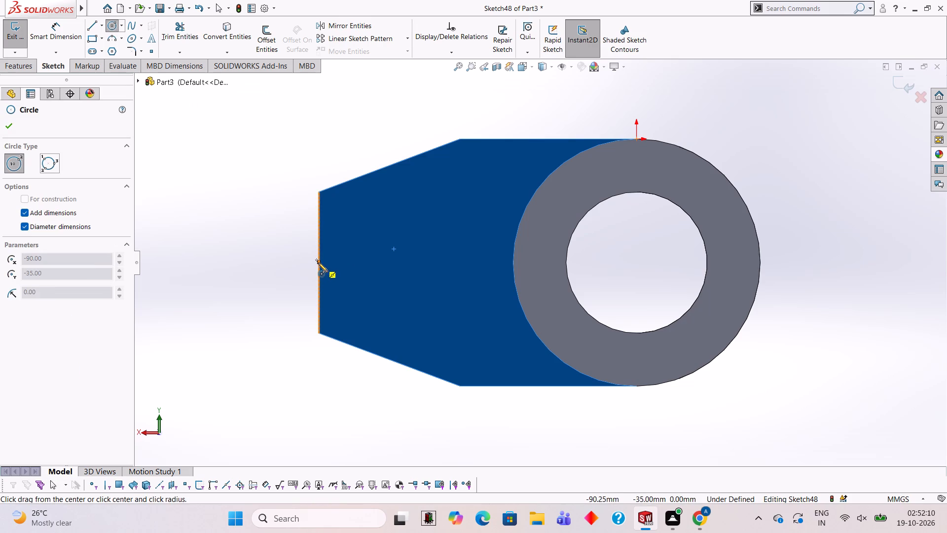
{"action": "type", "text": "40"}
{"action": "key", "text": "Return"}
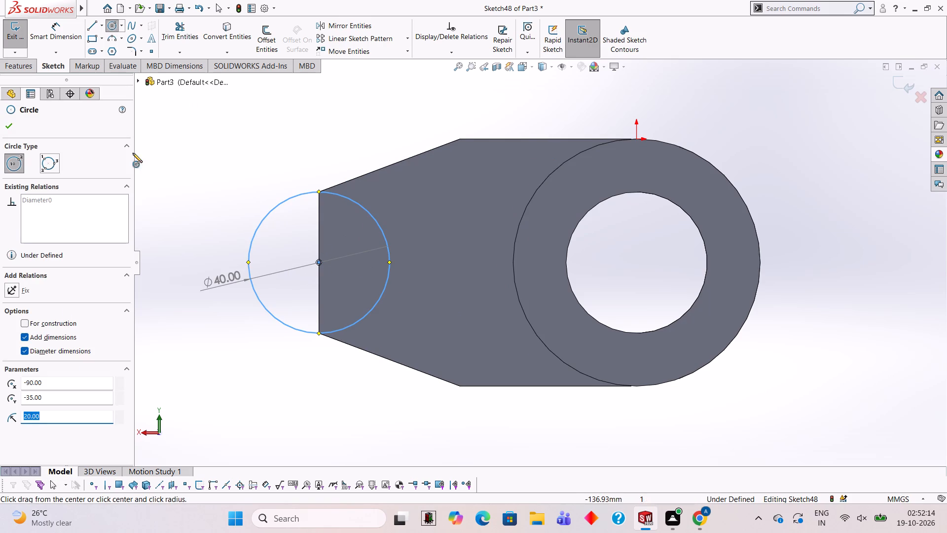
Boss-extrude the 40 mm circle 15 mm blind in the reversed direction to round the arm's end.
{"action": "left_click", "coordinate": [27, 70]}
{"action": "left_click", "coordinate": [22, 45]}
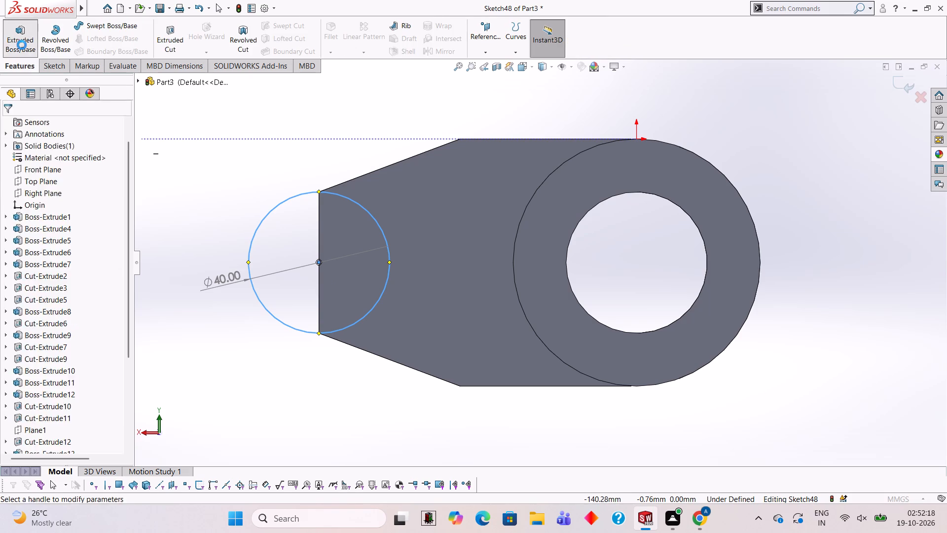
{"action": "middle_click_drag", "start_coordinate": [195, 112], "coordinate": [201, 227]}
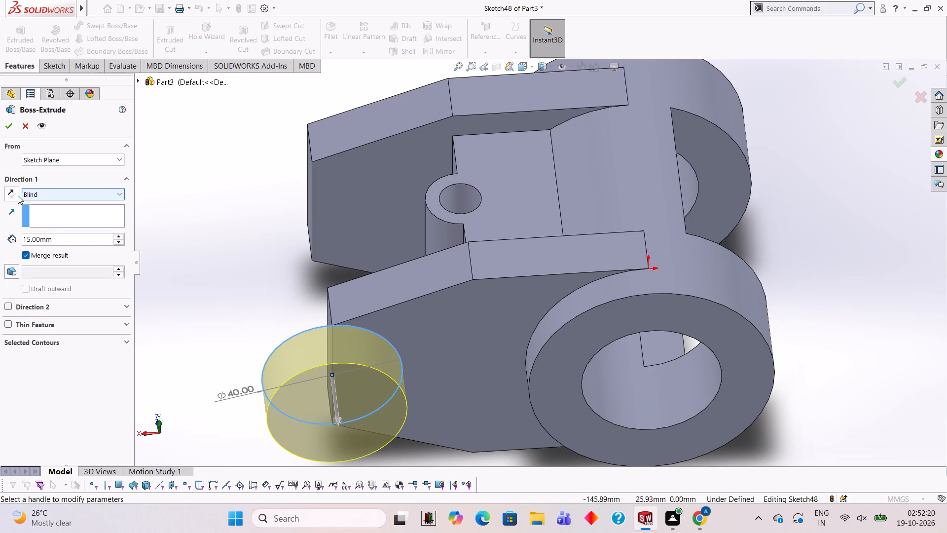
{"action": "left_click", "coordinate": [11, 195]}
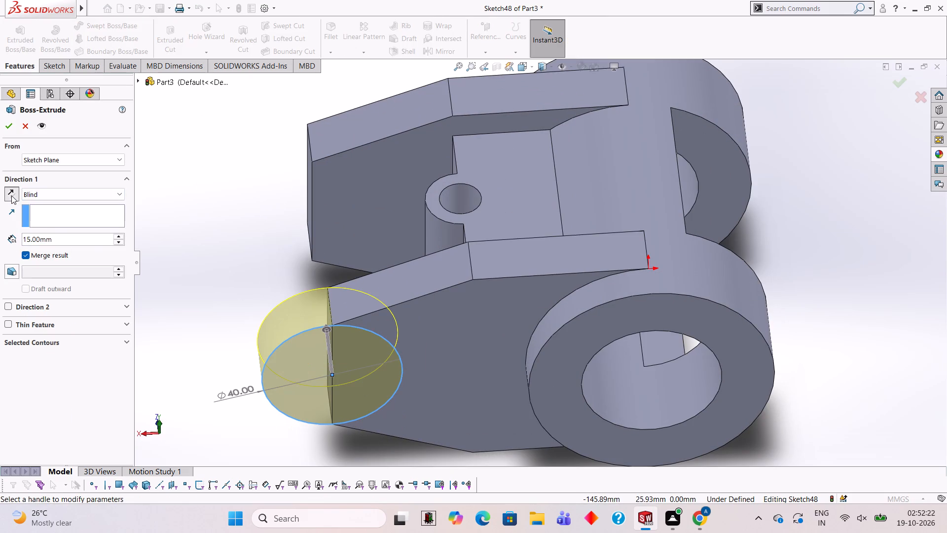
{"action": "left_click", "coordinate": [12, 129]}
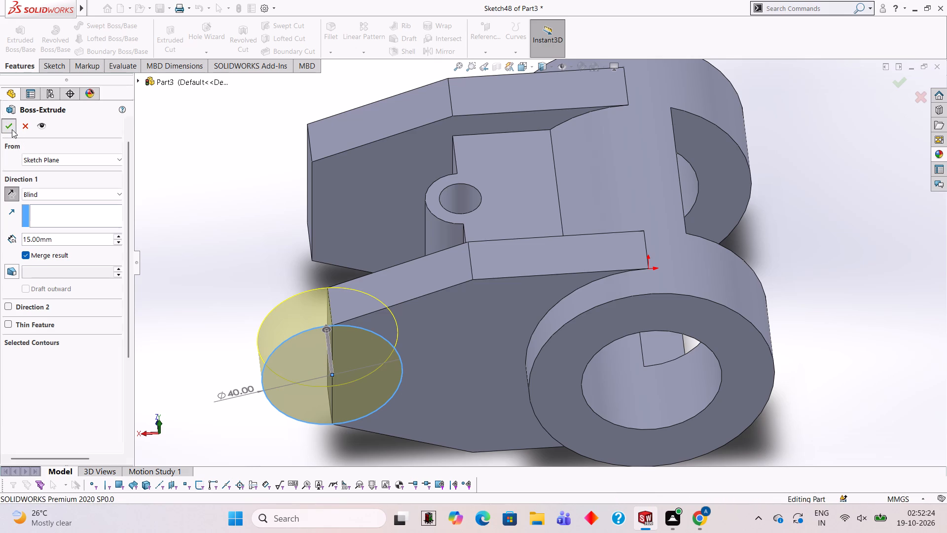
{"action": "left_click", "coordinate": [214, 184]}
On the first arm's outer face, sketch a 40 mm diameter circle centred on the midpoint of its short end edge.
{"action": "middle_click_drag", "start_coordinate": [465, 247], "coordinate": [481, 256]}
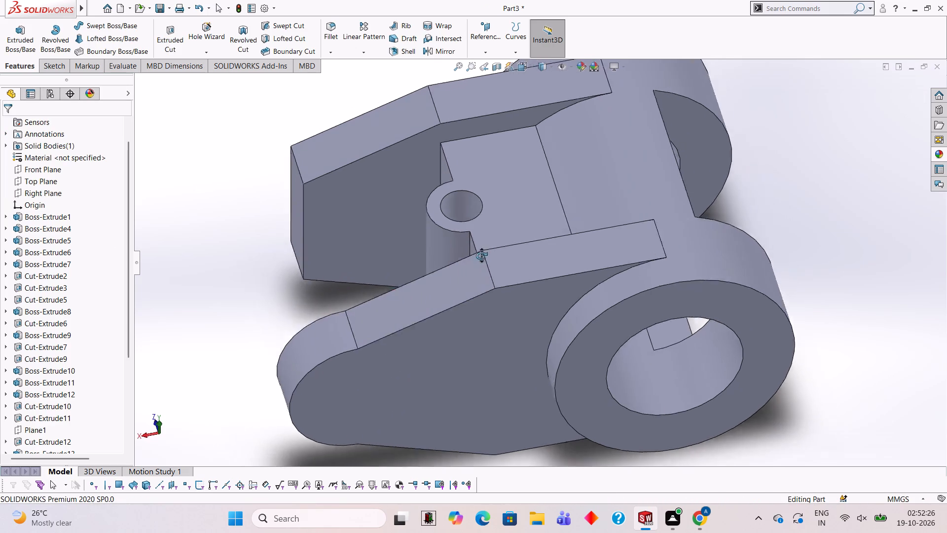
{"action": "middle_click_drag", "start_coordinate": [481, 256], "coordinate": [625, 204]}
{"action": "left_click", "coordinate": [514, 319]}
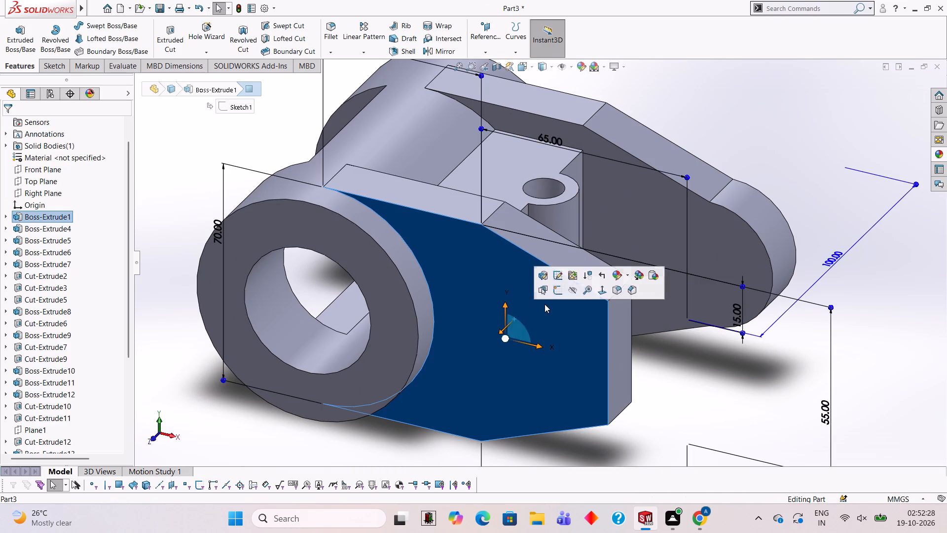
{"action": "left_click", "coordinate": [556, 287]}
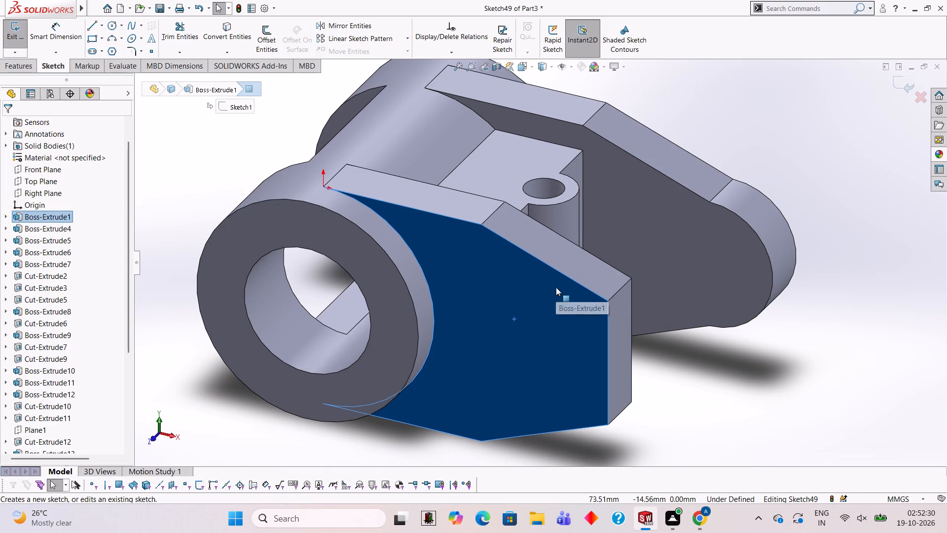
{"action": "key", "text": "ctrl+8"}
{"action": "left_click", "coordinate": [111, 28]}
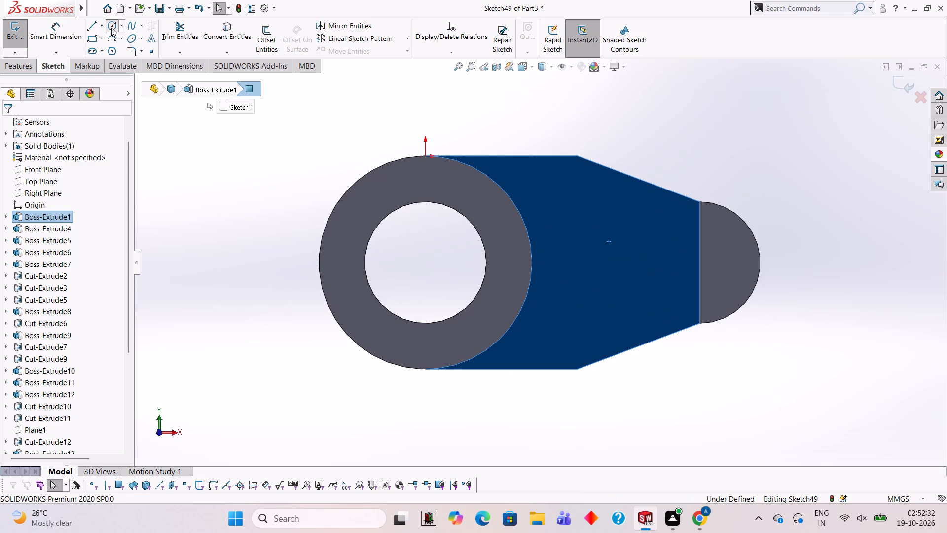
{"action": "left_click", "coordinate": [698, 263]}
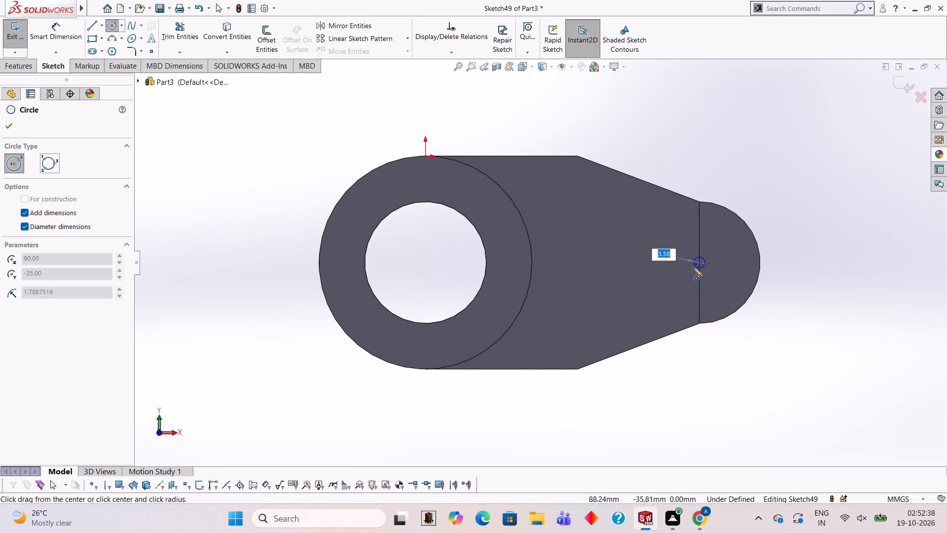
{"action": "type", "text": "40"}
{"action": "key", "text": "Return"}
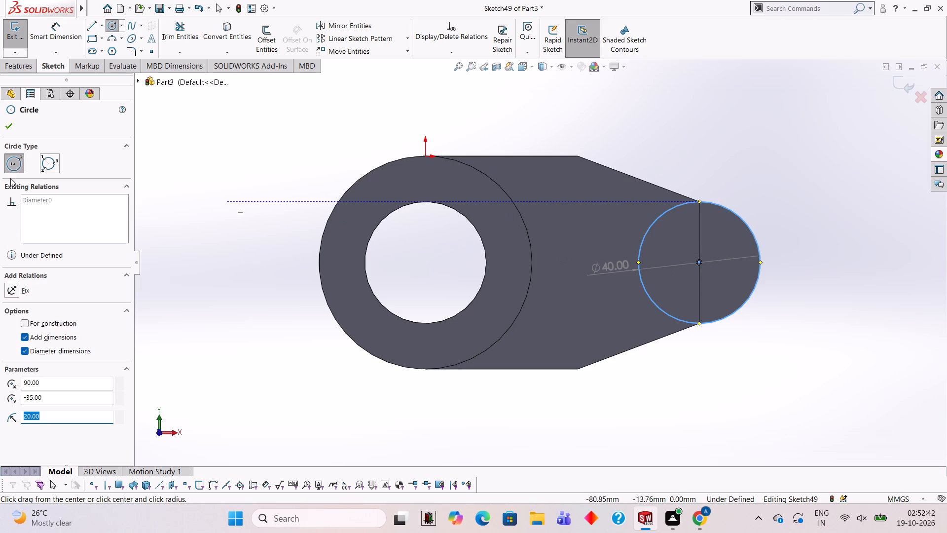
Boss-extrude the 40 mm circle 15 mm blind in the reversed direction to round the first arm's end.
{"action": "left_click", "coordinate": [28, 66]}
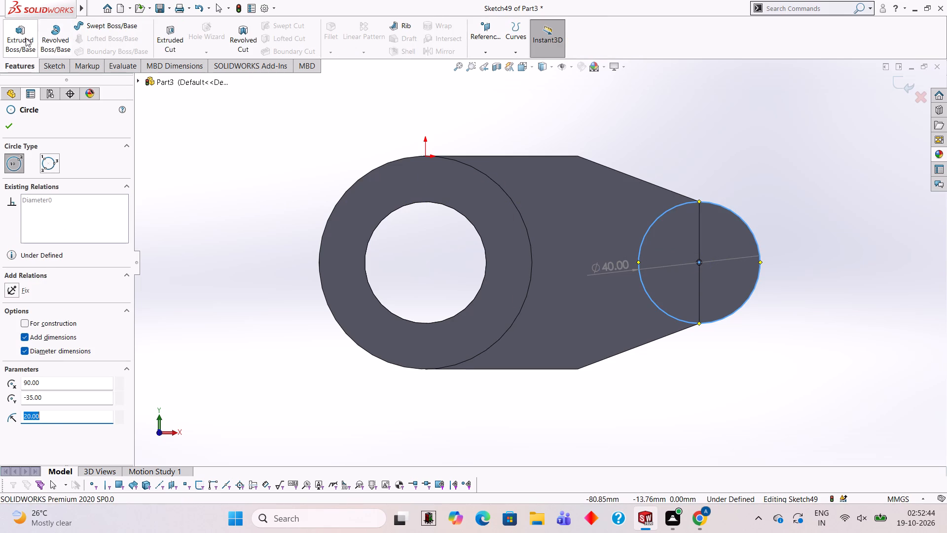
{"action": "left_click", "coordinate": [26, 38]}
{"action": "middle_click_drag", "start_coordinate": [286, 182], "coordinate": [310, 287]}
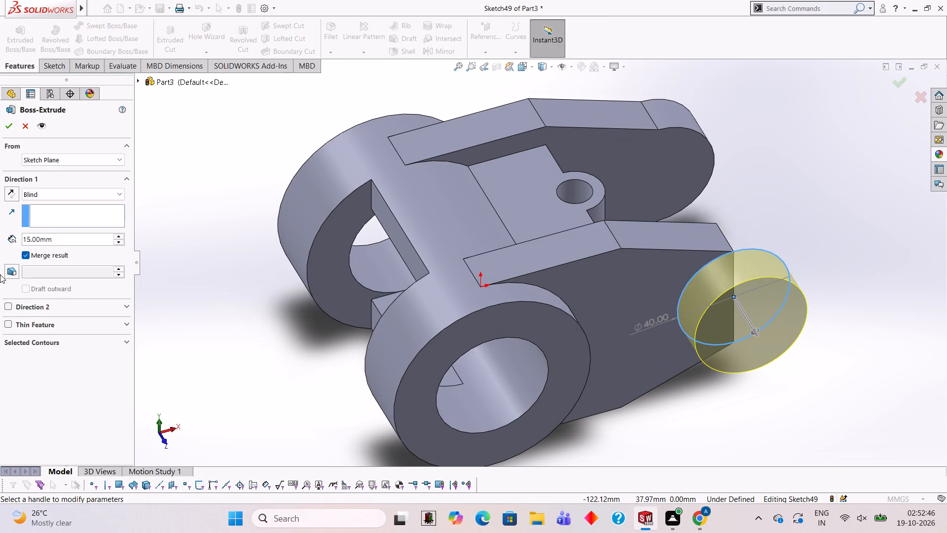
{"action": "left_click", "coordinate": [11, 189]}
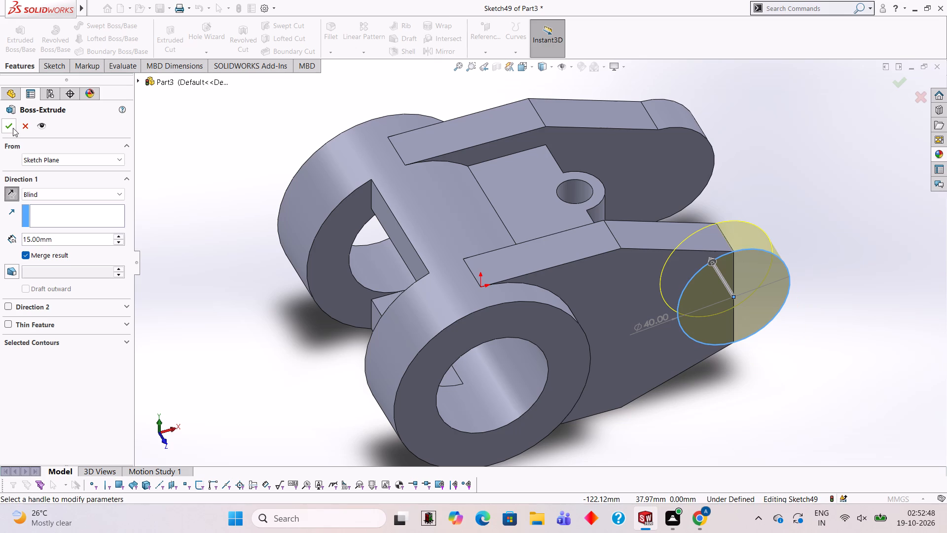
{"action": "left_click", "coordinate": [13, 128]}
{"action": "left_click", "coordinate": [222, 147]}
On the first arm's outer face, sketch a 40 mm diameter circle concentric with its rounded end.
{"action": "middle_click_drag", "start_coordinate": [549, 283], "coordinate": [527, 236]}
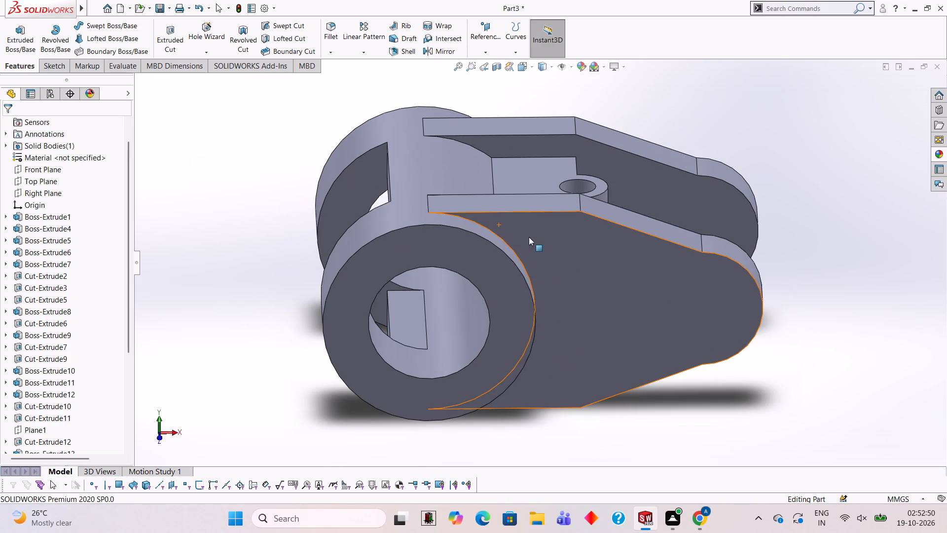
{"action": "left_click", "coordinate": [623, 283]}
{"action": "left_click", "coordinate": [665, 253]}
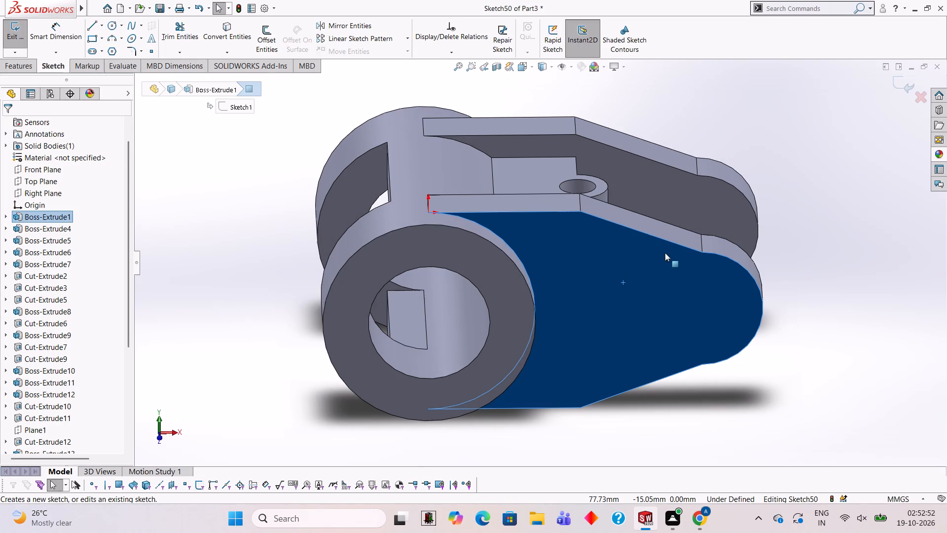
{"action": "key", "text": "ctrl+8"}
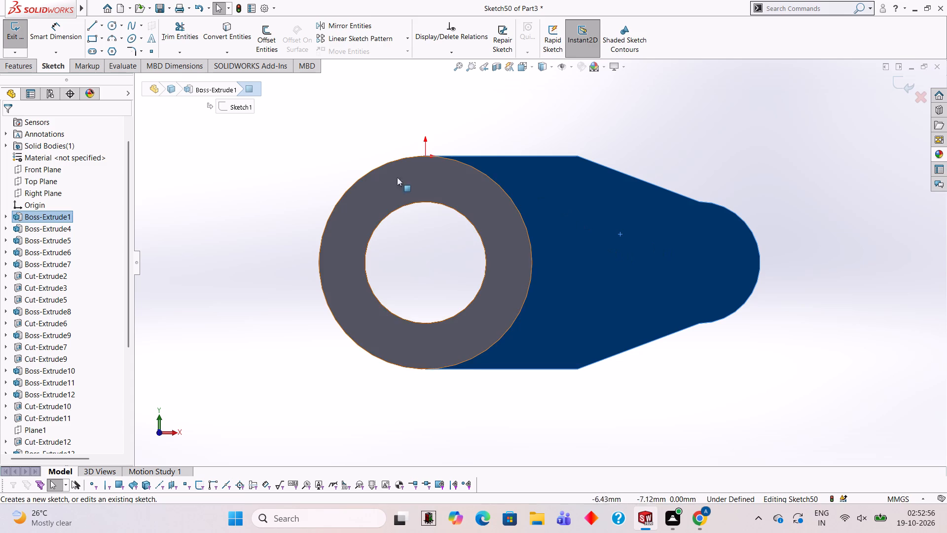
{"action": "left_click", "coordinate": [111, 25]}
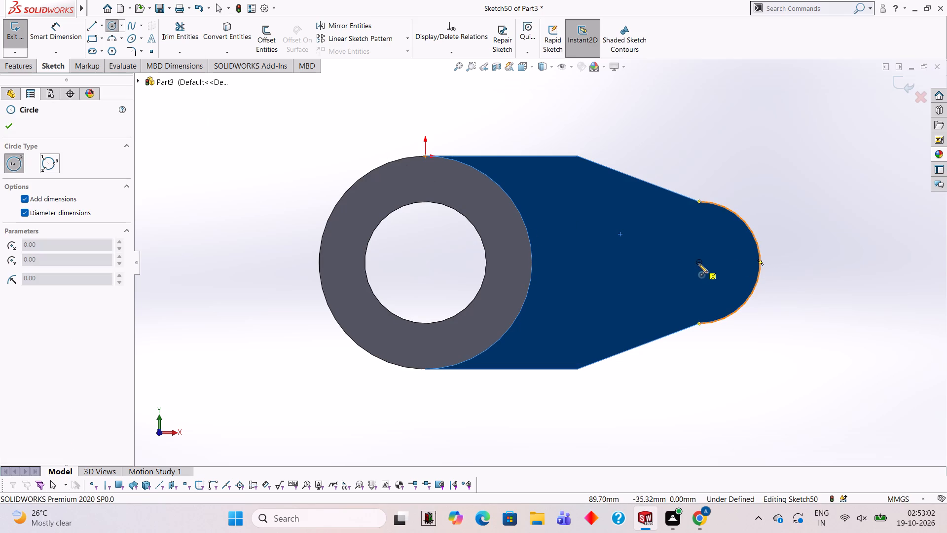
{"action": "left_click", "coordinate": [698, 262]}
{"action": "type", "text": "40"}
{"action": "key", "text": "Return"}
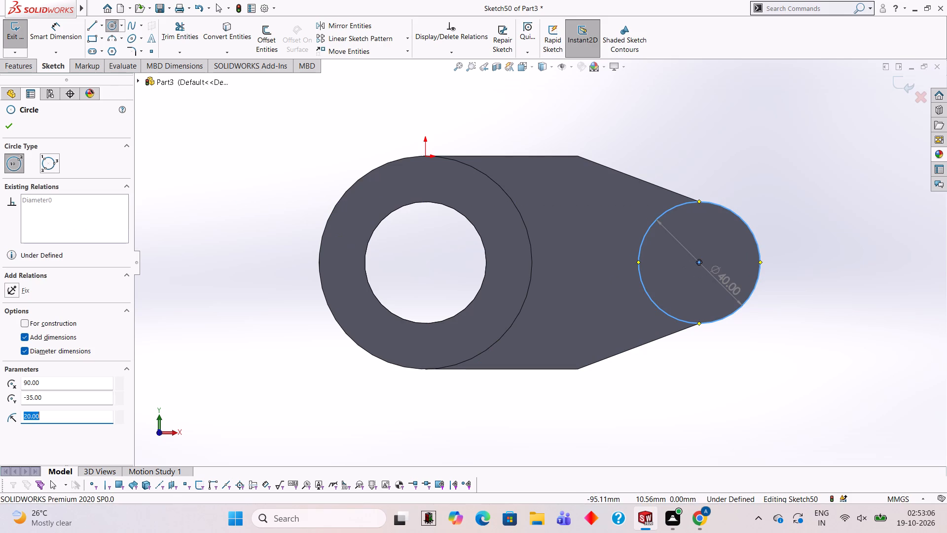
Boss-extrude the 40 mm circle 10 mm blind outward from the first arm's outer face.
{"action": "left_click", "coordinate": [15, 67]}
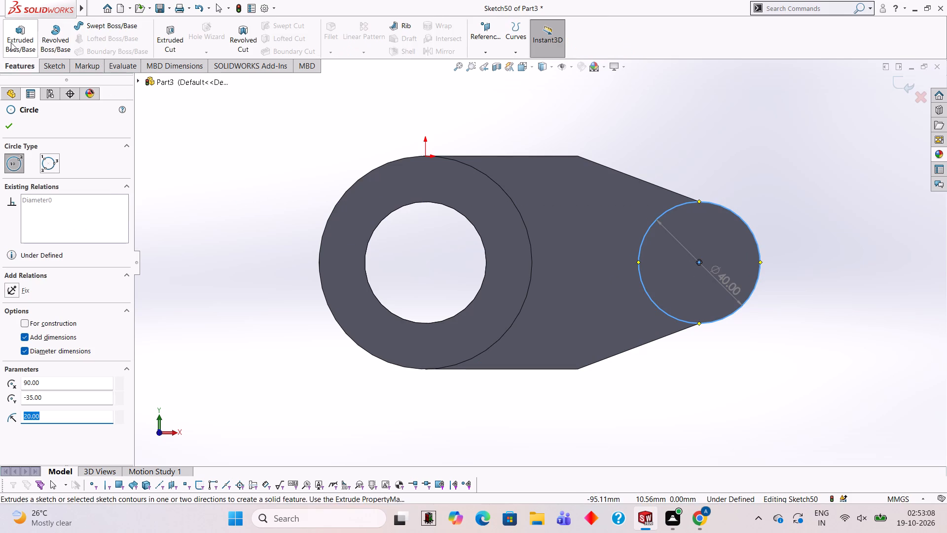
{"action": "left_click", "coordinate": [16, 39]}
{"action": "middle_click_drag", "start_coordinate": [256, 119], "coordinate": [279, 240]}
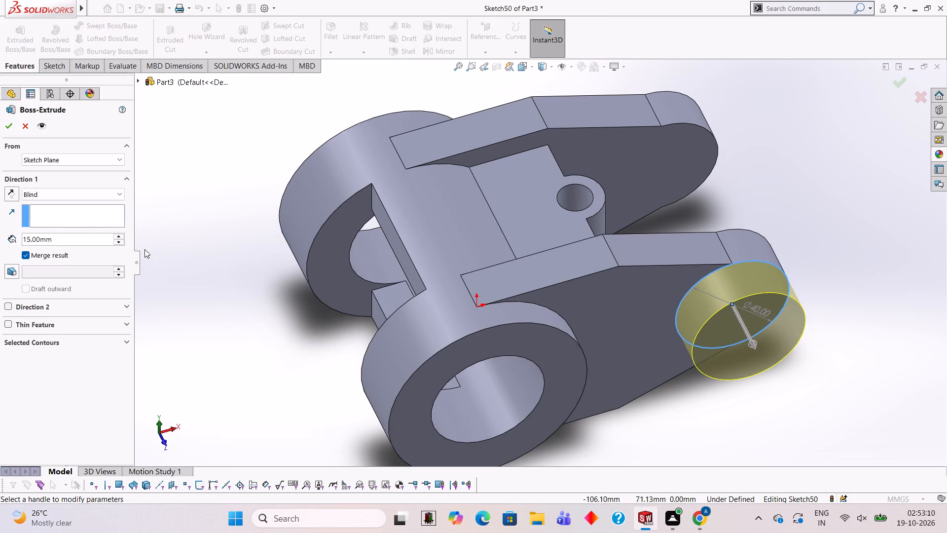
{"action": "left_click_drag", "start_coordinate": [66, 231], "coordinate": [70, 237]}
{"action": "left_click", "coordinate": [69, 238]}
{"action": "key", "text": "BackSpace"}
{"action": "key", "text": "BackSpace"}
{"action": "key", "text": "BackSpace"}
{"action": "key", "text": "BackSpace"}
{"action": "key", "text": "BackSpace"}
{"action": "key", "text": "BackSpace"}
{"action": "key", "text": "BackSpace"}
{"action": "key", "text": "BackSpace"}
{"action": "key", "text": "BackSpace"}
{"action": "key", "text": "BackSpace"}
{"action": "key", "text": "BackSpace"}
{"action": "key", "text": "BackSpace"}
{"action": "key", "text": "BackSpace"}
{"action": "key", "text": "BackSpace"}
{"action": "key", "text": "BackSpace"}
{"action": "key", "text": "BackSpace"}
{"action": "key", "text": "BackSpace"}
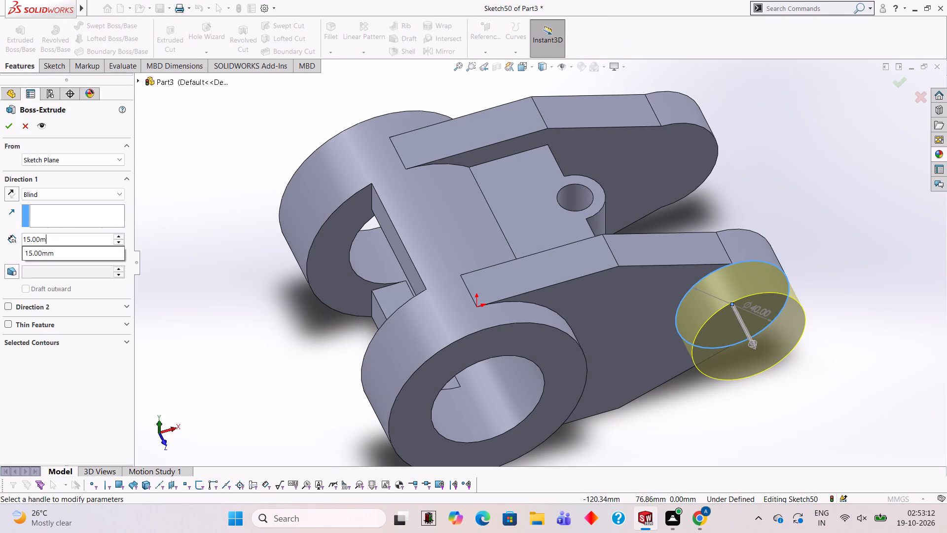
{"action": "type", "text": "10"}
{"action": "key", "text": "Return"}
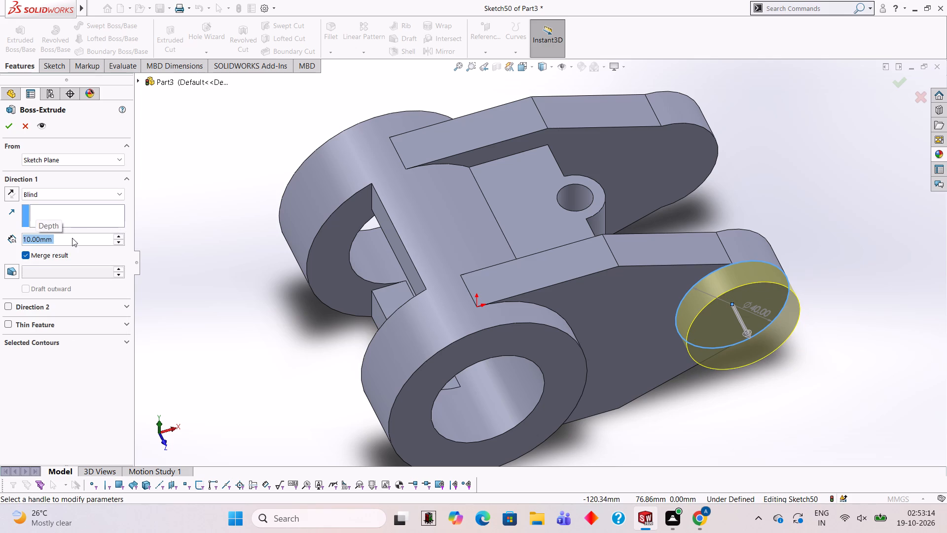
{"action": "left_click", "coordinate": [10, 119]}
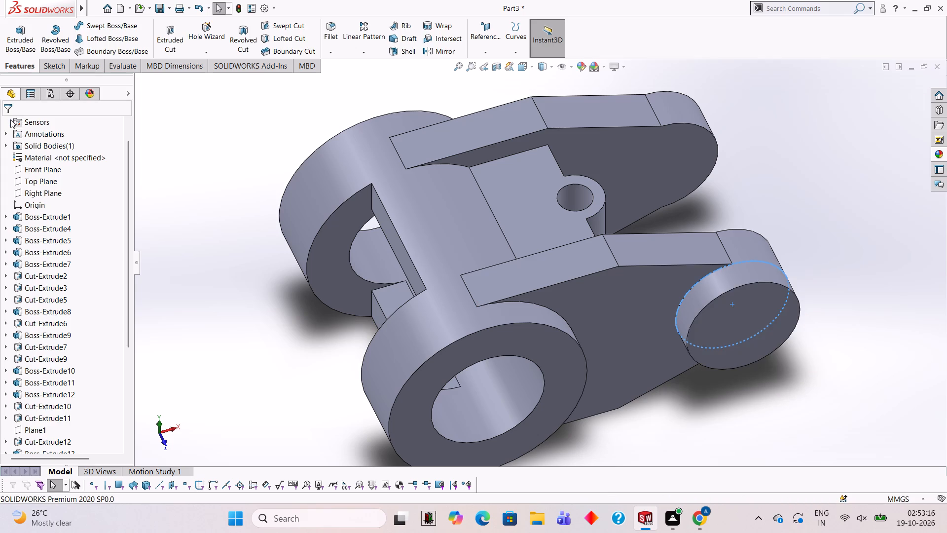
{"action": "left_click", "coordinate": [229, 159]}
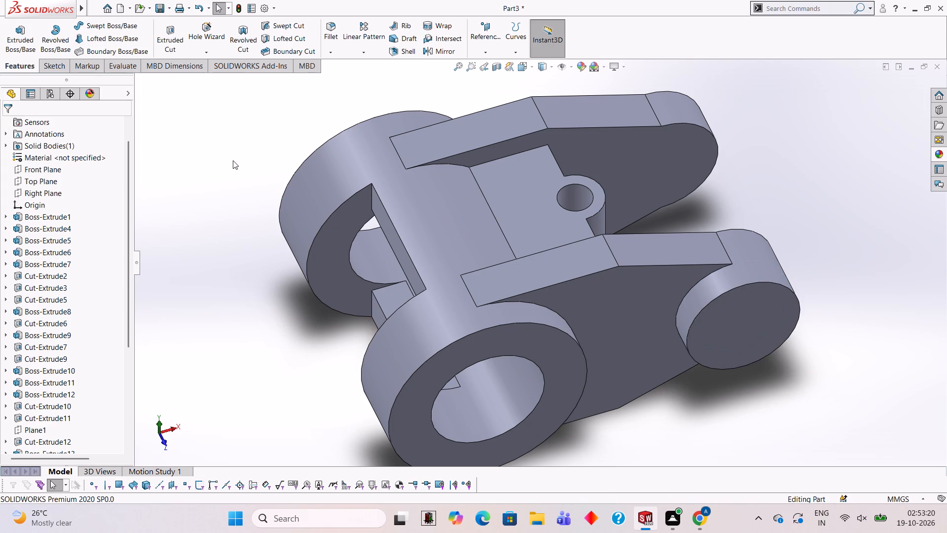
On the second arm's outer face, sketch a 40 mm diameter circle concentric with its rounded end.
{"action": "middle_click_drag", "start_coordinate": [402, 161], "coordinate": [443, 196]}
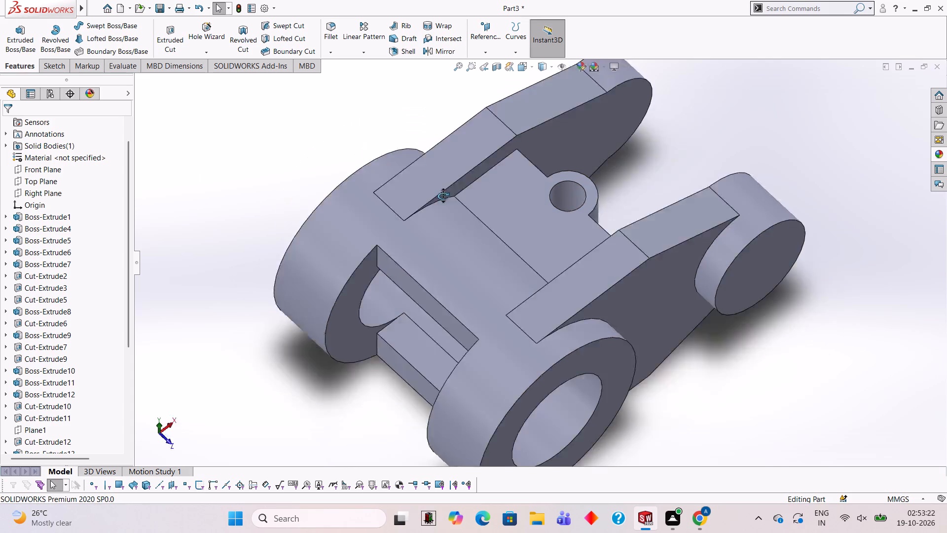
{"action": "middle_click_drag", "start_coordinate": [443, 196], "coordinate": [428, 173]}
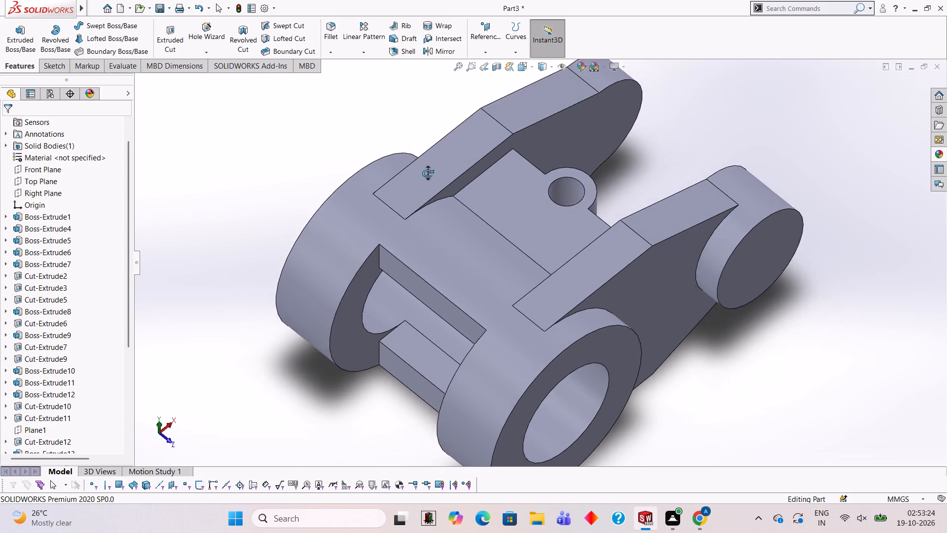
{"action": "middle_click_drag", "start_coordinate": [428, 173], "coordinate": [549, 114]}
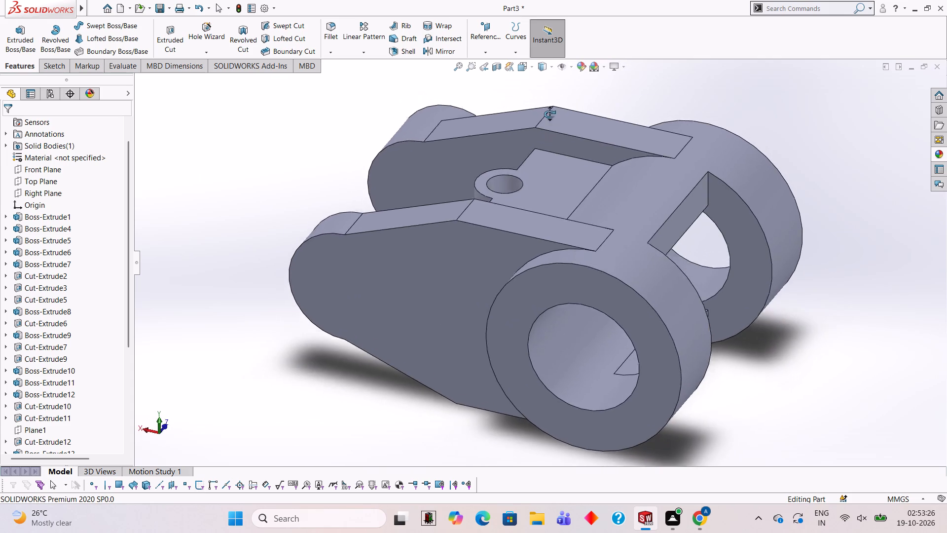
{"action": "middle_click_drag", "start_coordinate": [549, 114], "coordinate": [555, 110]}
{"action": "left_click", "coordinate": [377, 259]}
{"action": "left_click", "coordinate": [421, 235]}
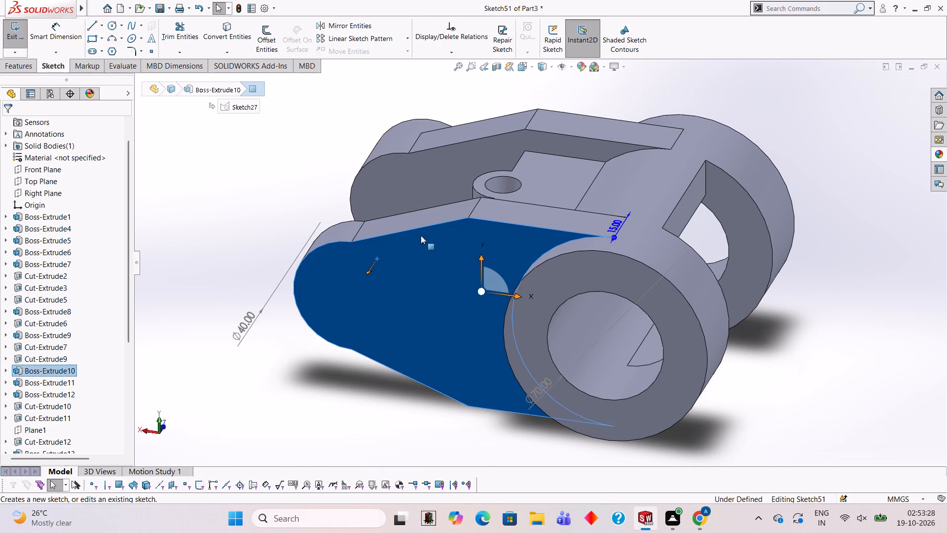
{"action": "key", "text": "ctrl+8"}
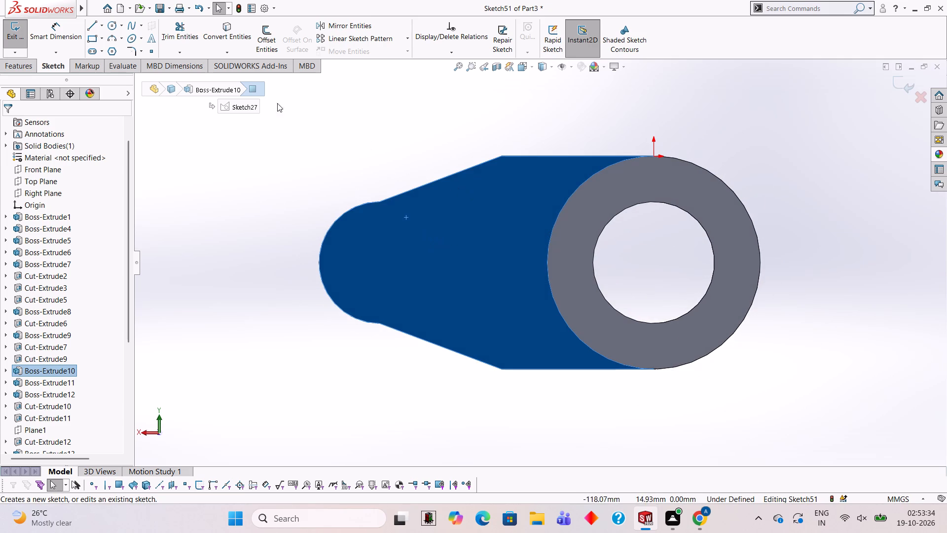
{"action": "left_click", "coordinate": [111, 22]}
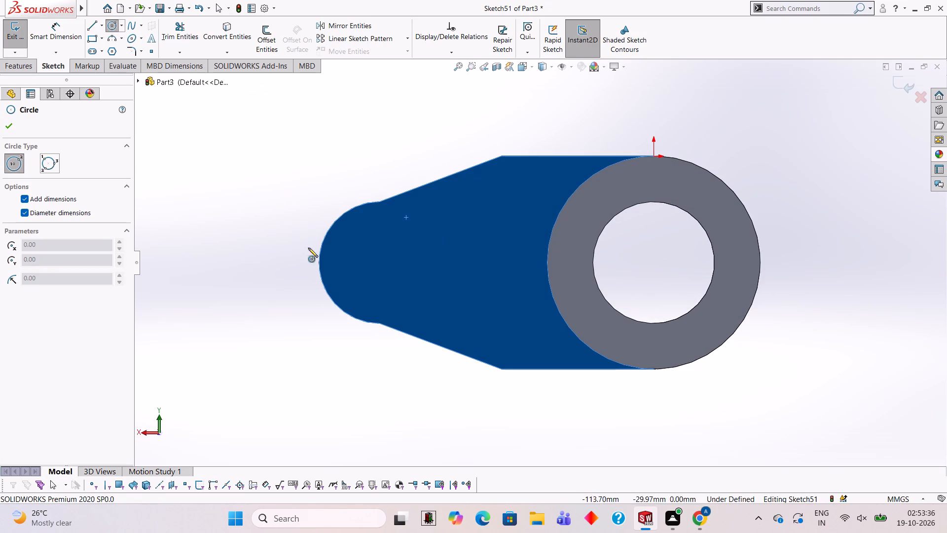
{"action": "left_click", "coordinate": [379, 262]}
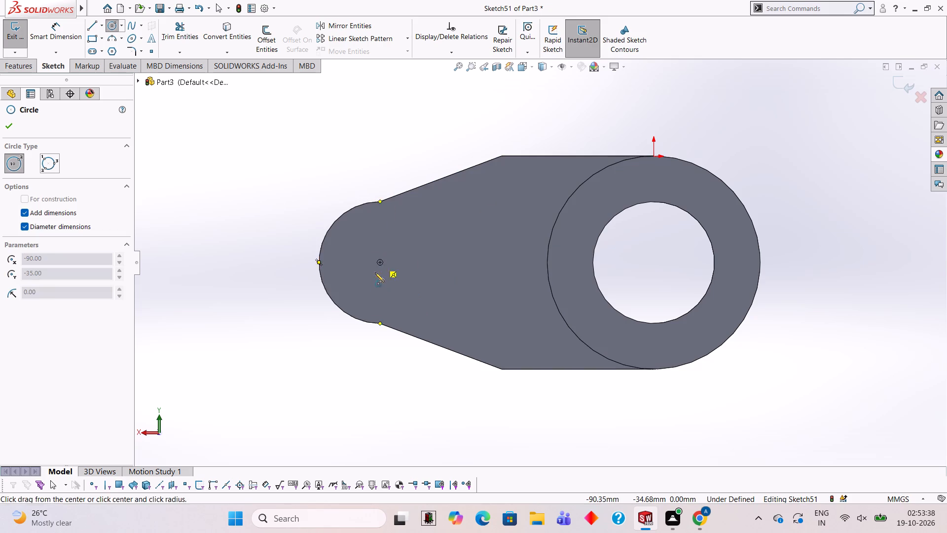
{"action": "type", "text": "40"}
{"action": "key", "text": "Return"}
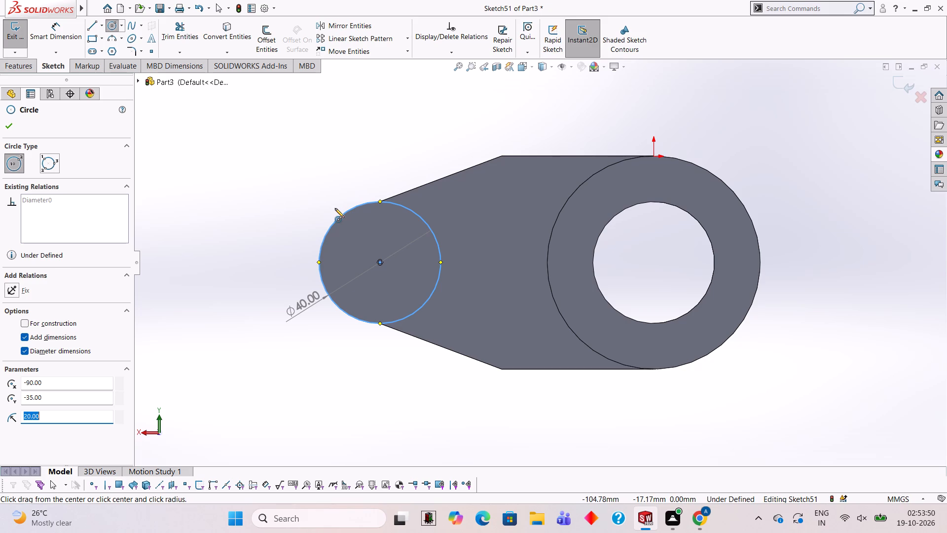
{"action": "left_click", "coordinate": [401, 192]}
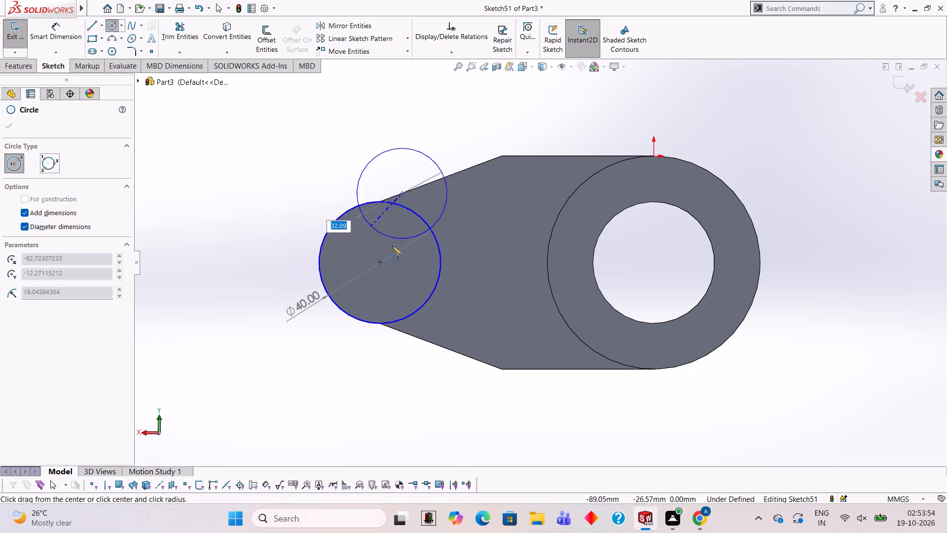
{"action": "key", "text": "Escape"}
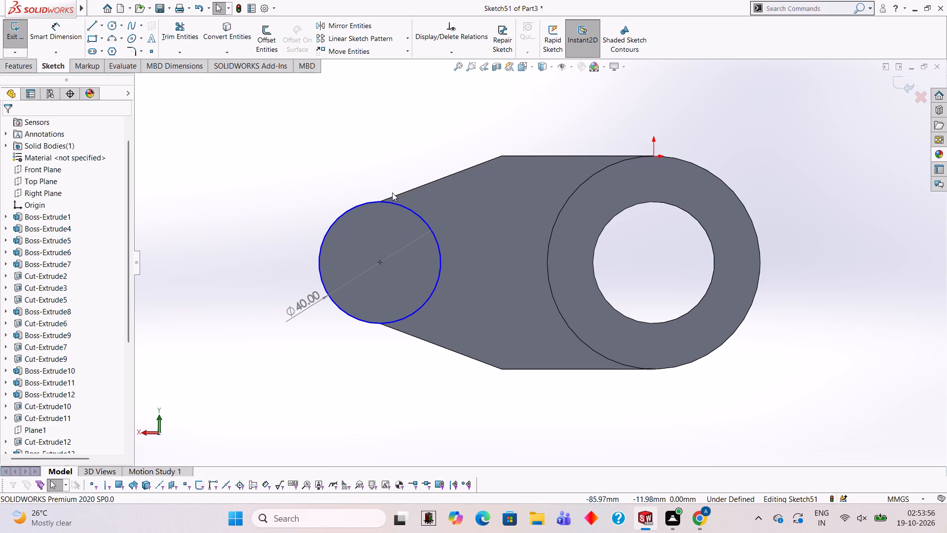
Add a Tangent relation between the sketched circle and the upper sloped edge of the second arm.
{"action": "left_click", "coordinate": [393, 196]}
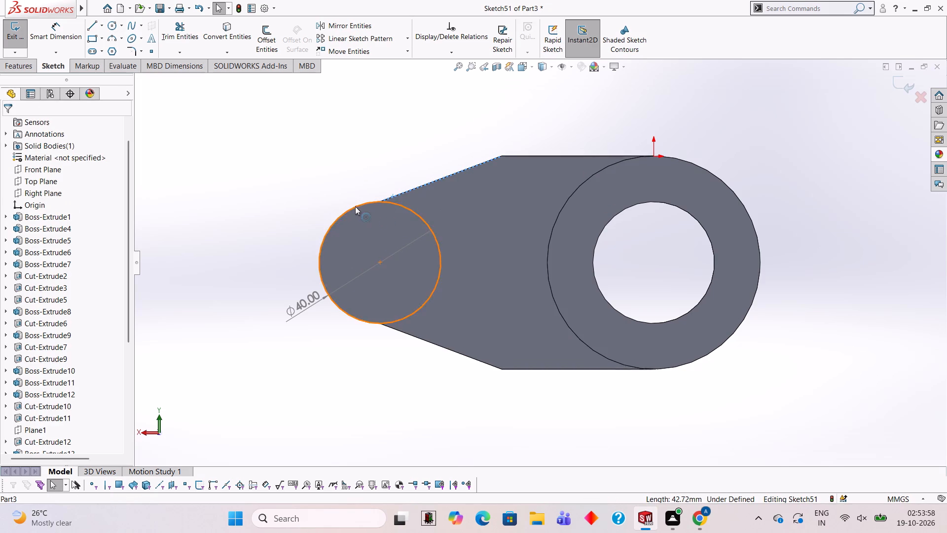
{"action": "left_click", "coordinate": [354, 207], "text": "ctrl"}
{"action": "left_click", "coordinate": [26, 301], "text": "ctrl"}
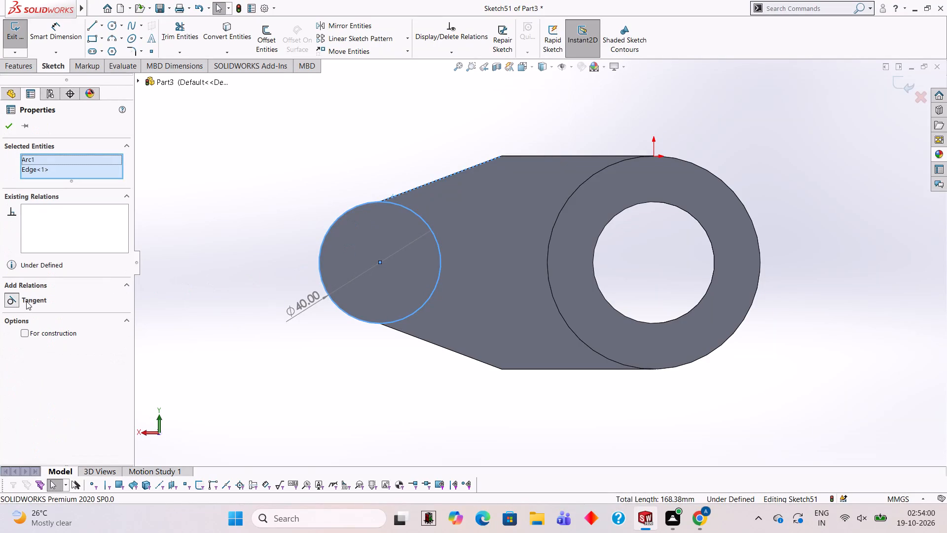
{"action": "key", "text": "Escape"}
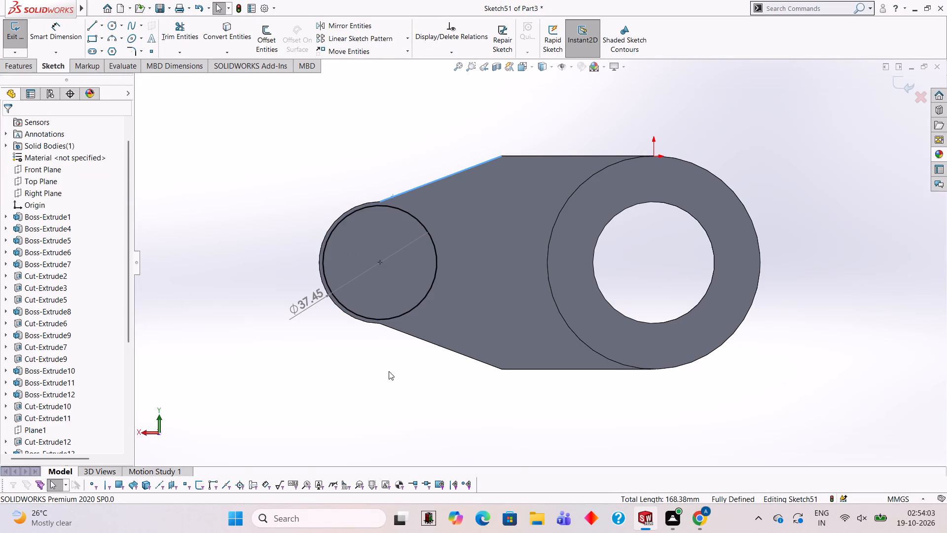
{"action": "middle_click_drag", "start_coordinate": [405, 192], "coordinate": [447, 273]}
{"action": "scroll", "coordinate": [407, 192], "scroll_direction": "down", "scroll_amount": 1}
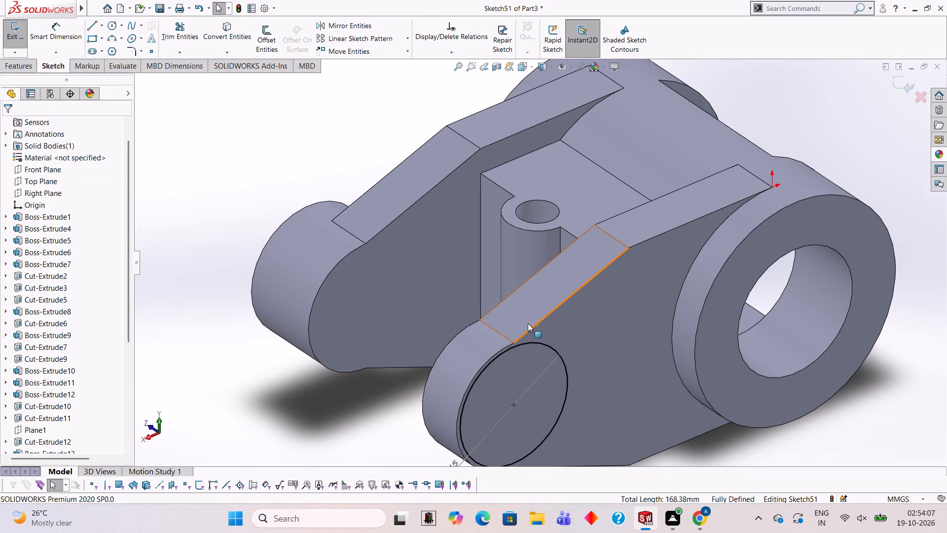
{"action": "key", "text": "Escape"}
{"action": "type", "text": "zz"}
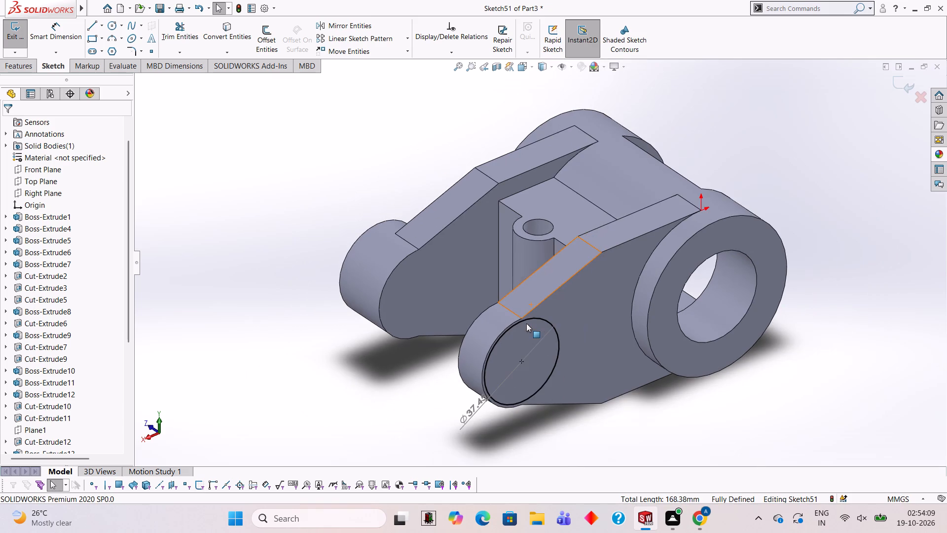
Undo the tangent relation, the circle and its sketch on the second arm's outer face.
{"action": "key", "text": "z"}
{"action": "key", "text": "Escape"}
{"action": "key", "text": "Escape"}
{"action": "key", "text": "Escape"}
{"action": "key", "text": "Escape"}
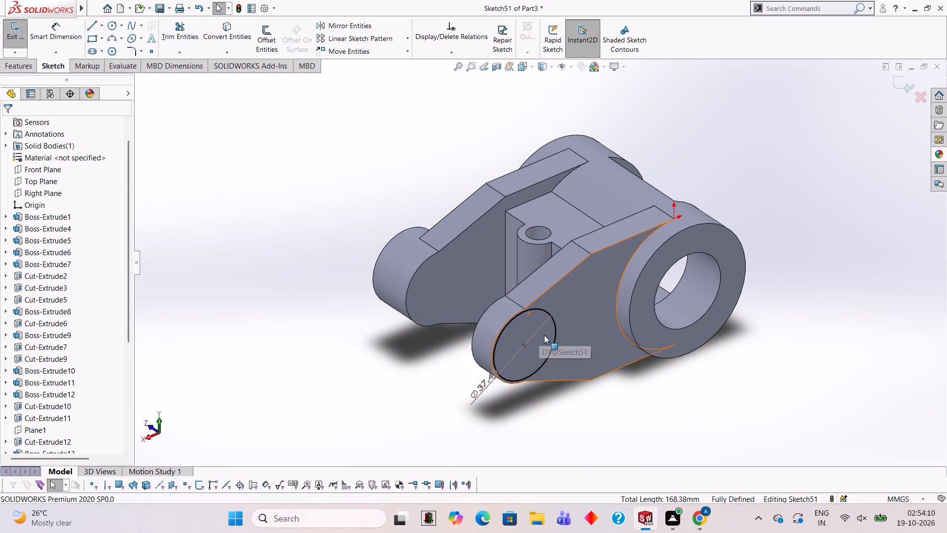
{"action": "key", "text": "ctrl+z"}
{"action": "key", "text": "ctrl+z"}
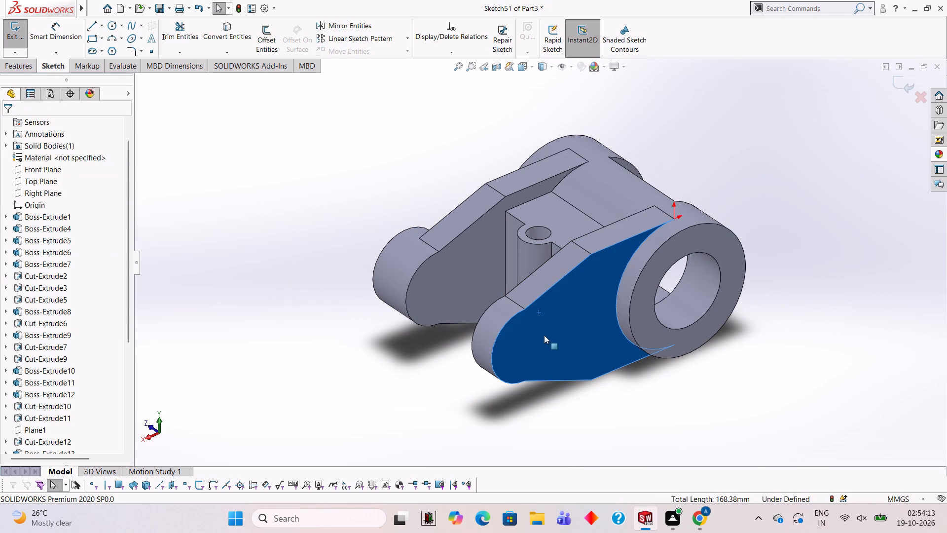
{"action": "key", "text": "ctrl+z"}
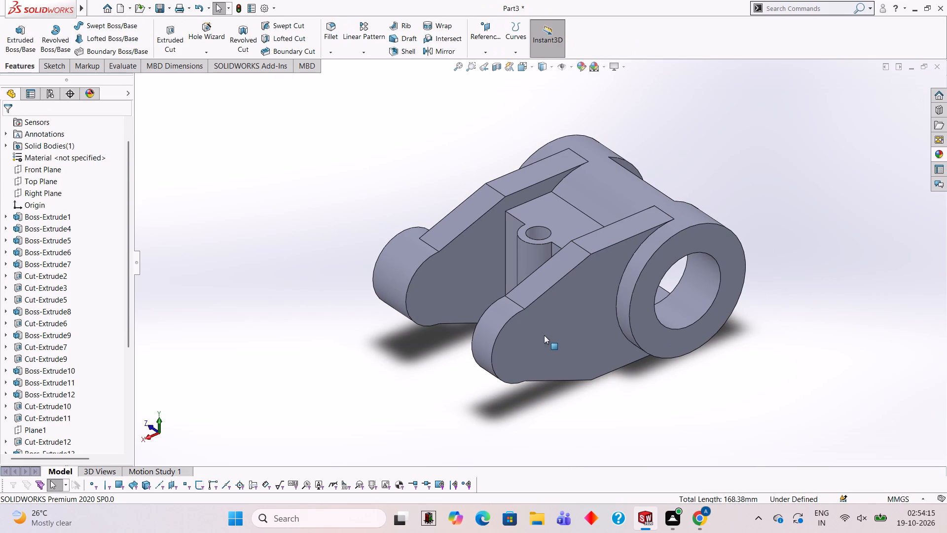
On the second arm's outer face, sketch a 40 mm diameter circle centred on its rounded end.
{"action": "middle_click_drag", "start_coordinate": [630, 341], "coordinate": [791, 255]}
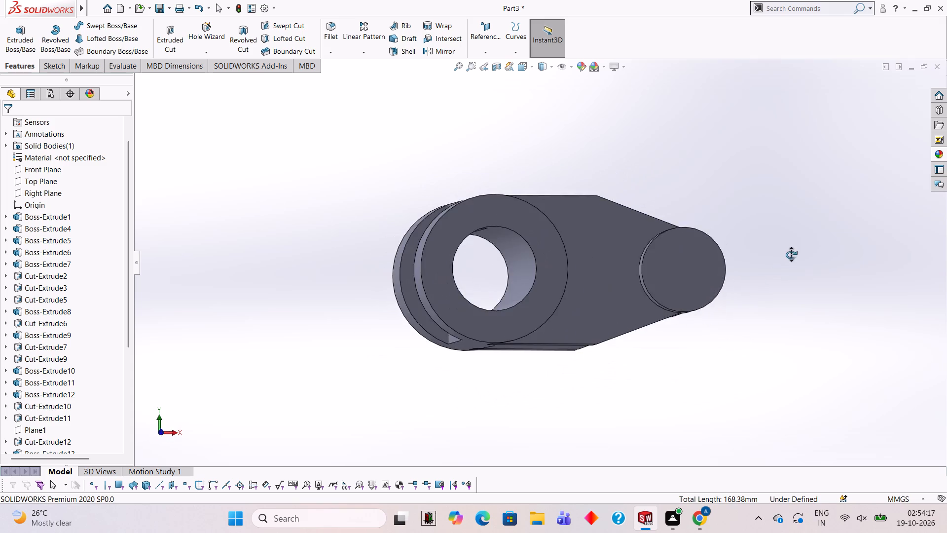
{"action": "middle_click_drag", "start_coordinate": [791, 255], "coordinate": [803, 297]}
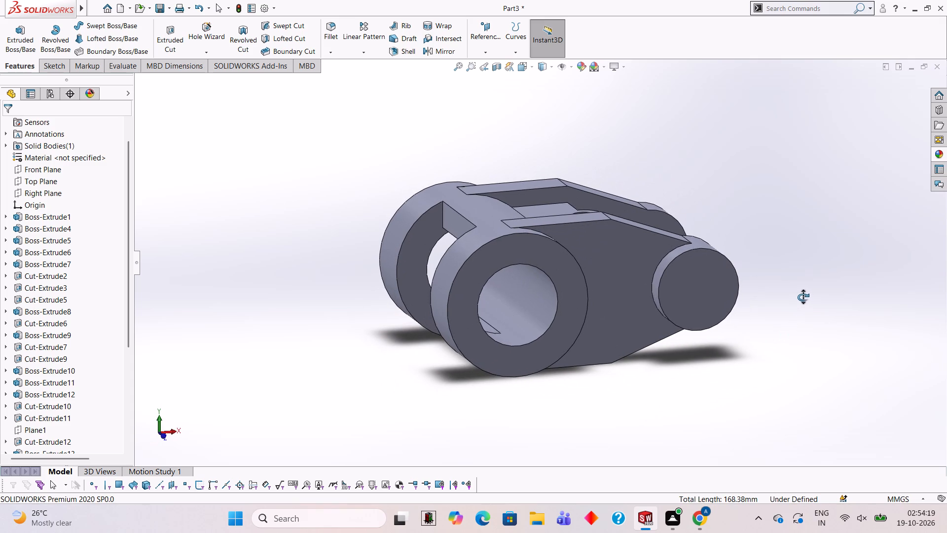
{"action": "middle_click_drag", "start_coordinate": [803, 297], "coordinate": [616, 299]}
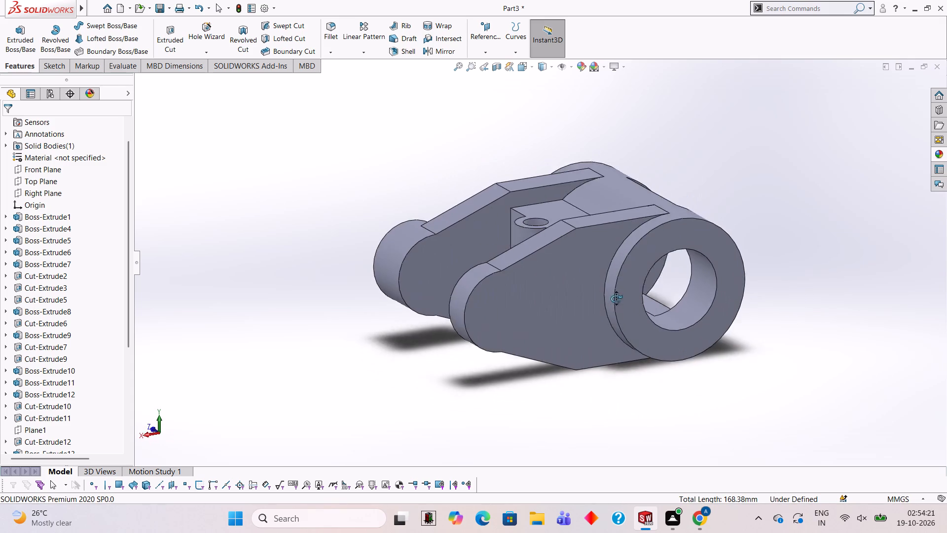
{"action": "middle_click_drag", "start_coordinate": [616, 299], "coordinate": [614, 294]}
{"action": "left_click", "coordinate": [502, 292]}
{"action": "left_click", "coordinate": [546, 266]}
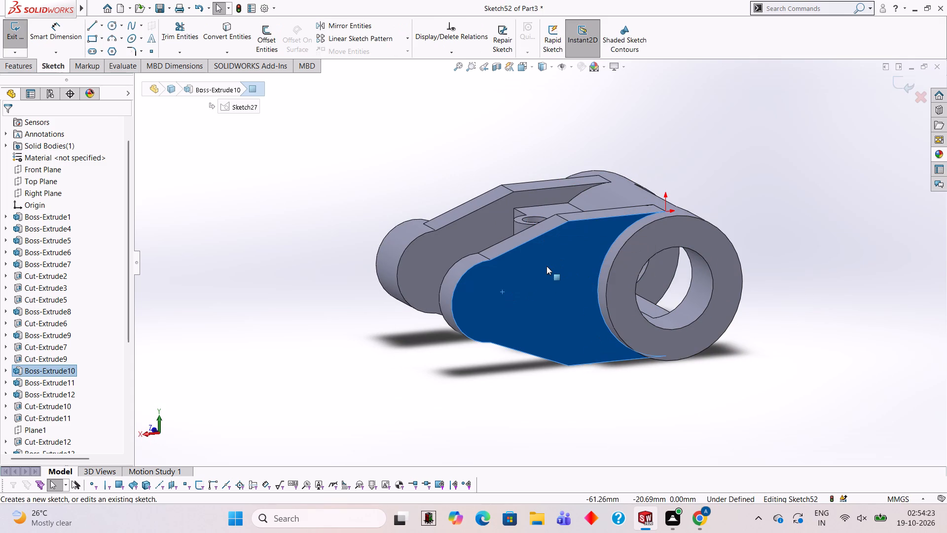
{"action": "key", "text": "ctrl+8"}
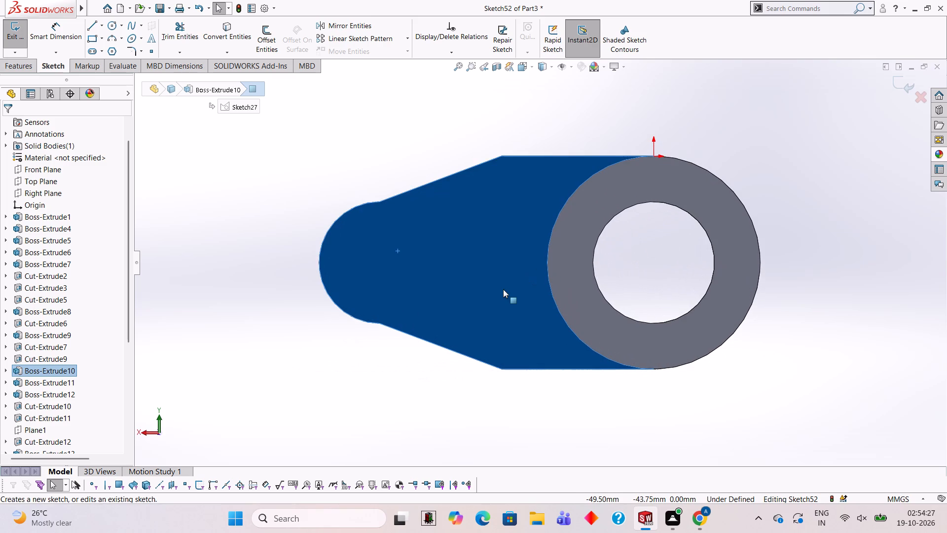
{"action": "left_click", "coordinate": [110, 28]}
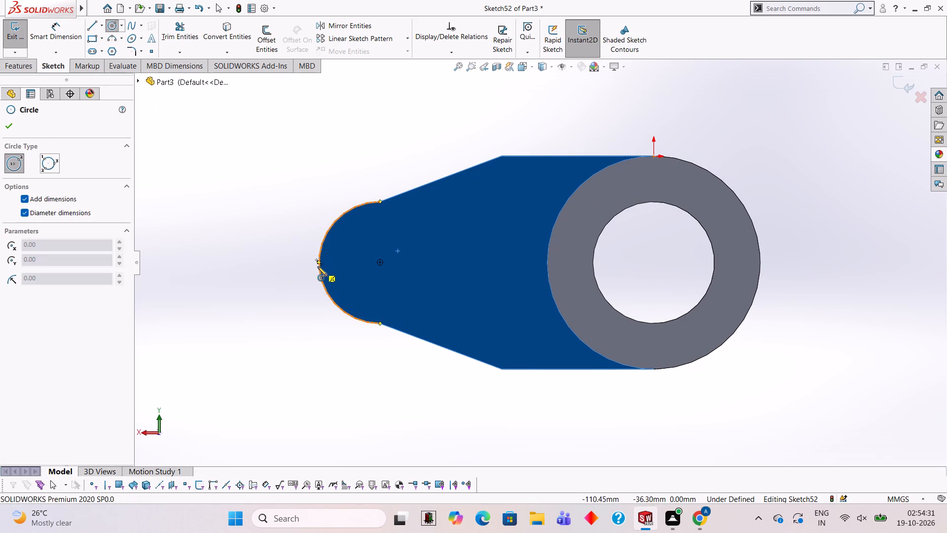
{"action": "left_click", "coordinate": [380, 263]}
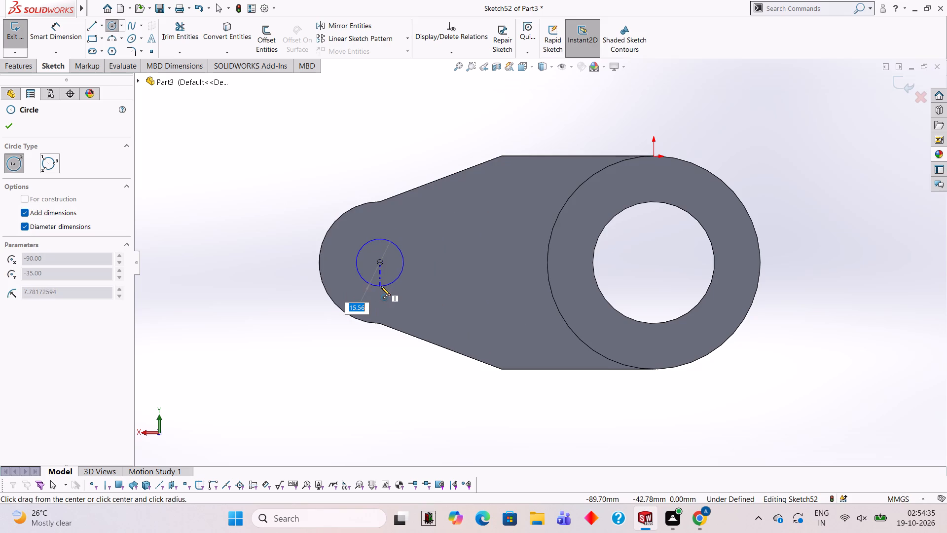
{"action": "type", "text": "40"}
{"action": "key", "text": "Return"}
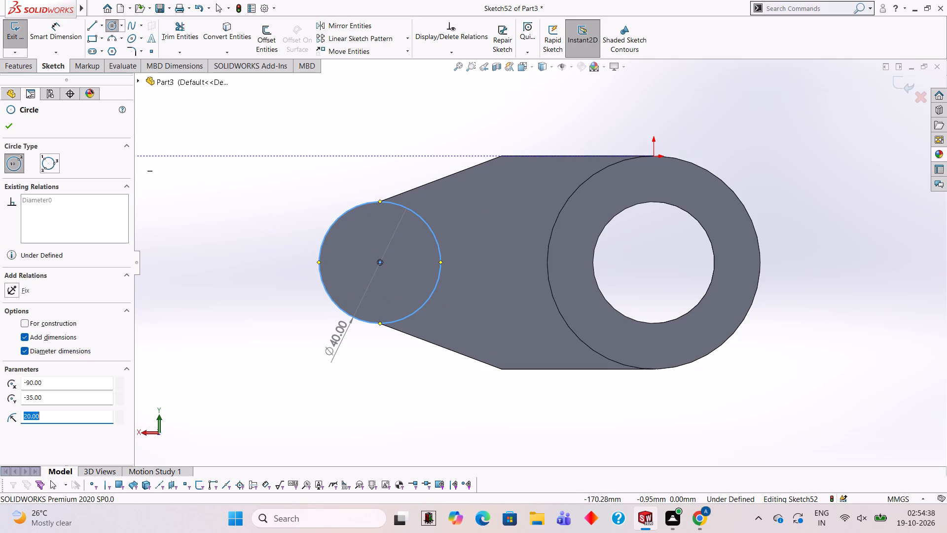
Boss-extrude the 40 mm circle 10 mm blind outward from the second arm's outer face, merging the result.
{"action": "left_click", "coordinate": [24, 61]}
{"action": "left_click", "coordinate": [30, 37]}
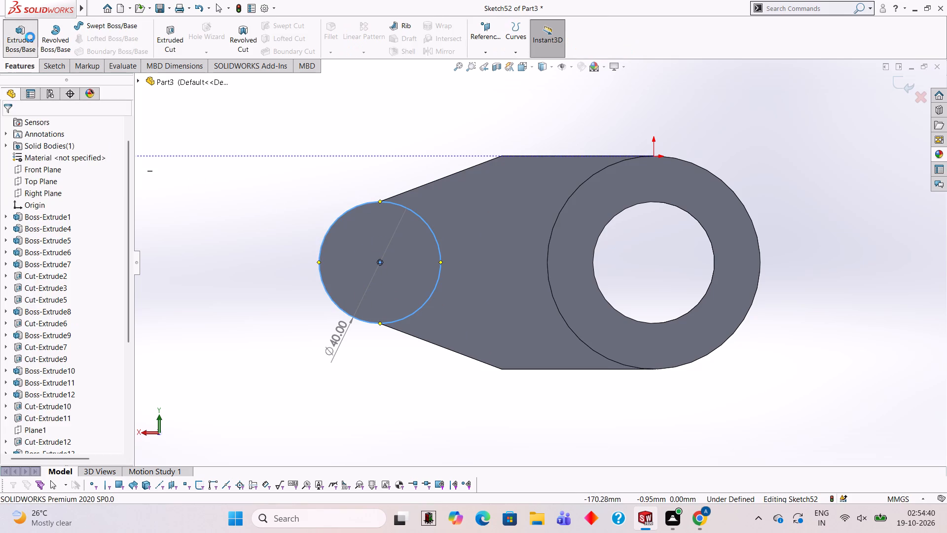
{"action": "middle_click_drag", "start_coordinate": [207, 161], "coordinate": [244, 272]}
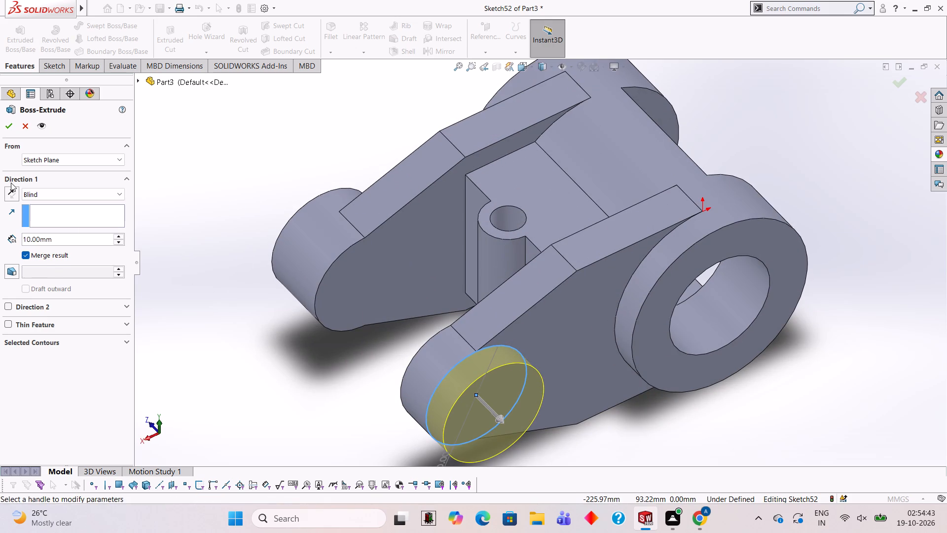
{"action": "left_click", "coordinate": [5, 130]}
{"action": "left_click", "coordinate": [181, 151]}
Examine the bracket and the round bosses on its arm ends from several angles.
{"action": "middle_click_drag", "start_coordinate": [264, 236], "coordinate": [417, 268]}
{"action": "scroll", "coordinate": [415, 253], "scroll_direction": "up", "scroll_amount": 6}
{"action": "middle_click_drag", "start_coordinate": [419, 213], "coordinate": [422, 159]}
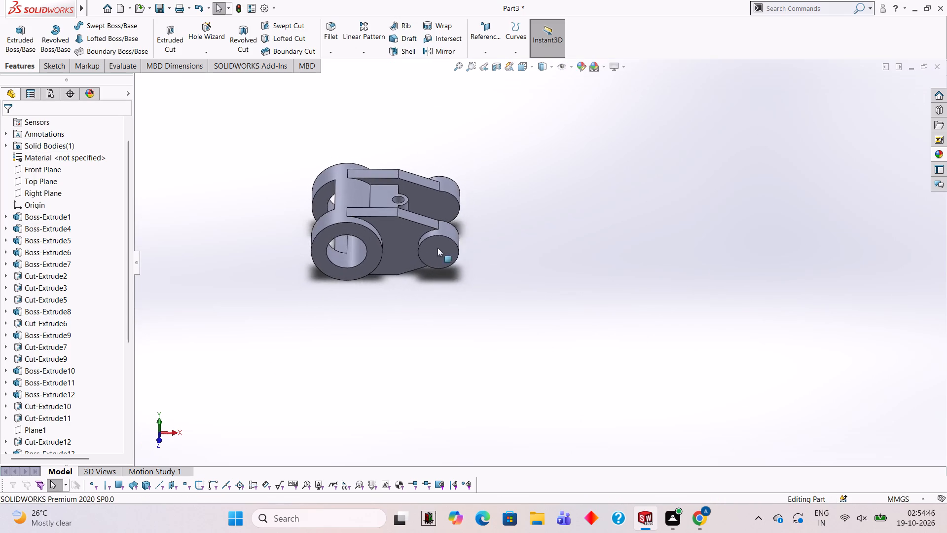
{"action": "scroll", "coordinate": [442, 265], "scroll_direction": "up", "scroll_amount": 2}
{"action": "middle_click_drag", "start_coordinate": [492, 267], "coordinate": [517, 202]}
{"action": "scroll", "coordinate": [473, 225], "scroll_direction": "down", "scroll_amount": 7}
{"action": "scroll", "coordinate": [412, 216], "scroll_direction": "up", "scroll_amount": 2}
{"action": "middle_click_drag", "start_coordinate": [423, 224], "coordinate": [443, 291]}
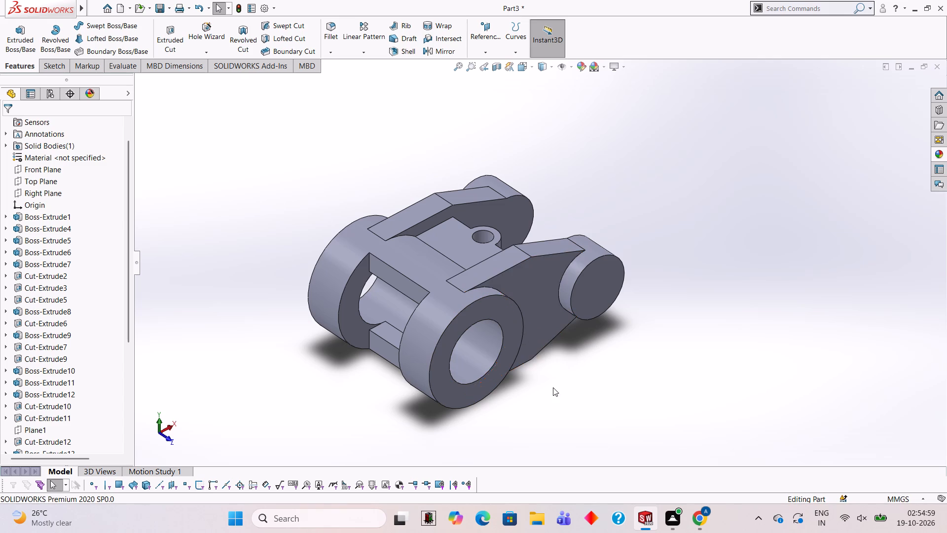
On the large ring's outer face, sketch a closed rectangle 20 mm high and 5 mm wide, projecting outward from the ring's far-side quadrant and centred on it.
{"action": "scroll", "coordinate": [521, 344], "scroll_direction": "down", "scroll_amount": 1}
{"action": "middle_click_drag", "start_coordinate": [531, 349], "coordinate": [527, 299]}
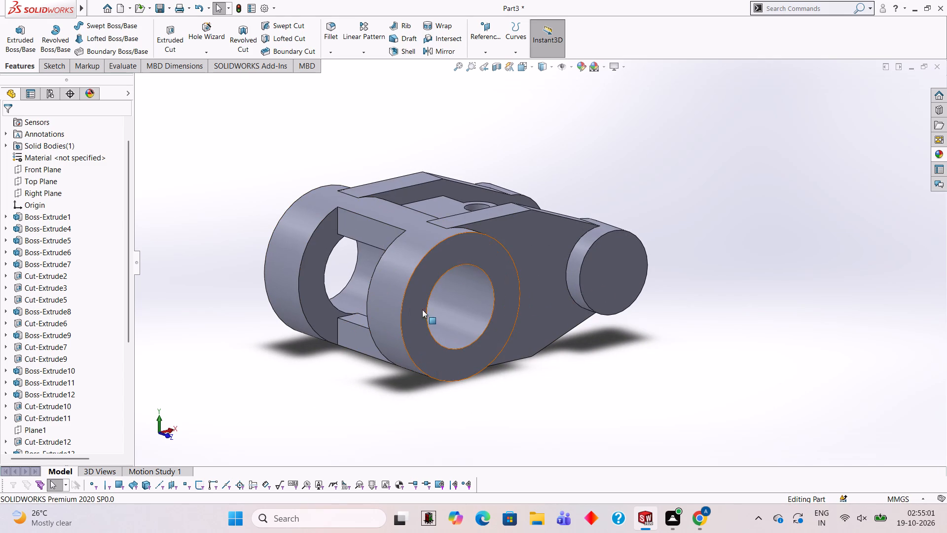
{"action": "middle_click_drag", "start_coordinate": [577, 303], "coordinate": [547, 286]}
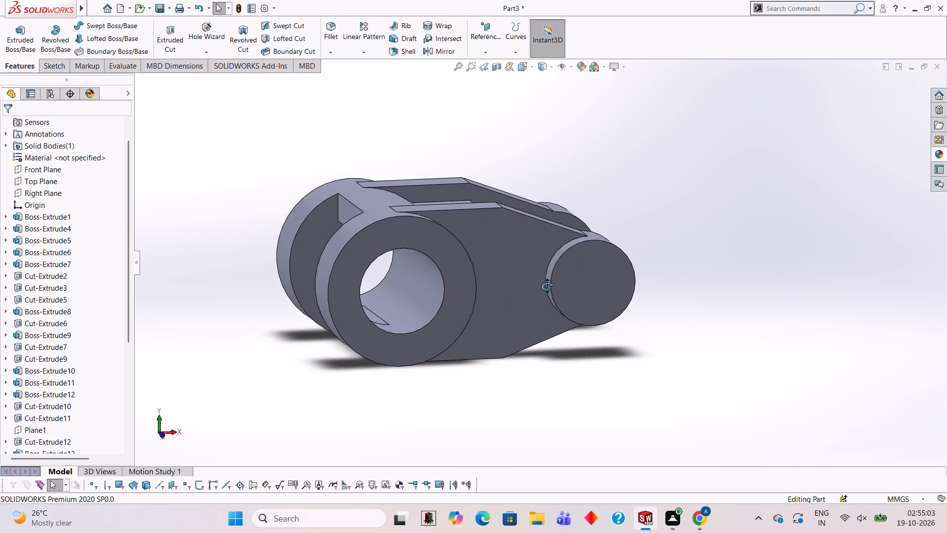
{"action": "middle_click_drag", "start_coordinate": [547, 286], "coordinate": [546, 286]}
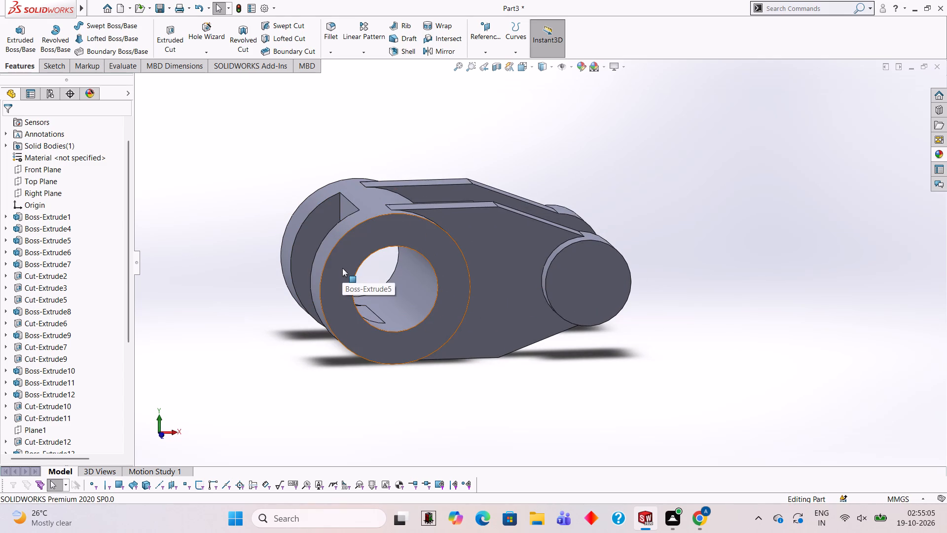
{"action": "left_click", "coordinate": [342, 273]}
{"action": "left_click", "coordinate": [385, 244]}
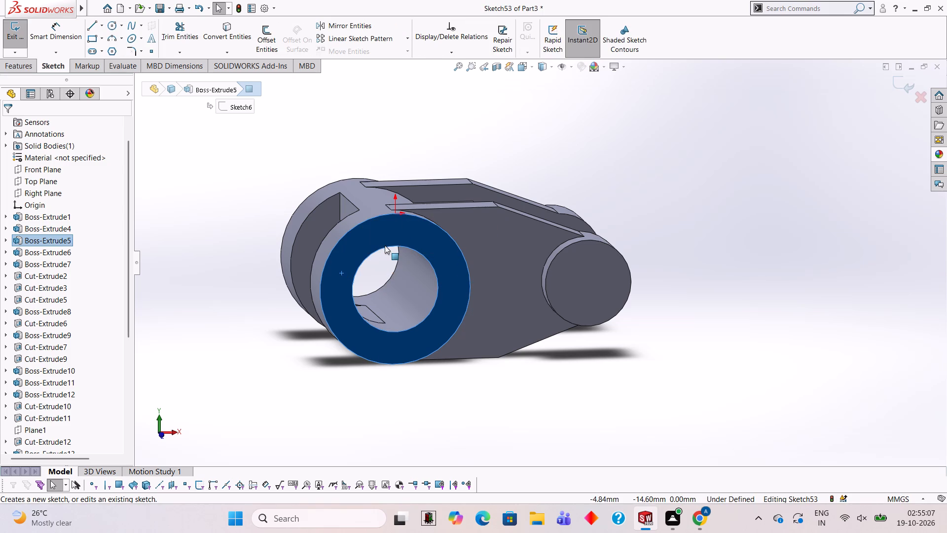
{"action": "key", "text": "ctrl+8"}
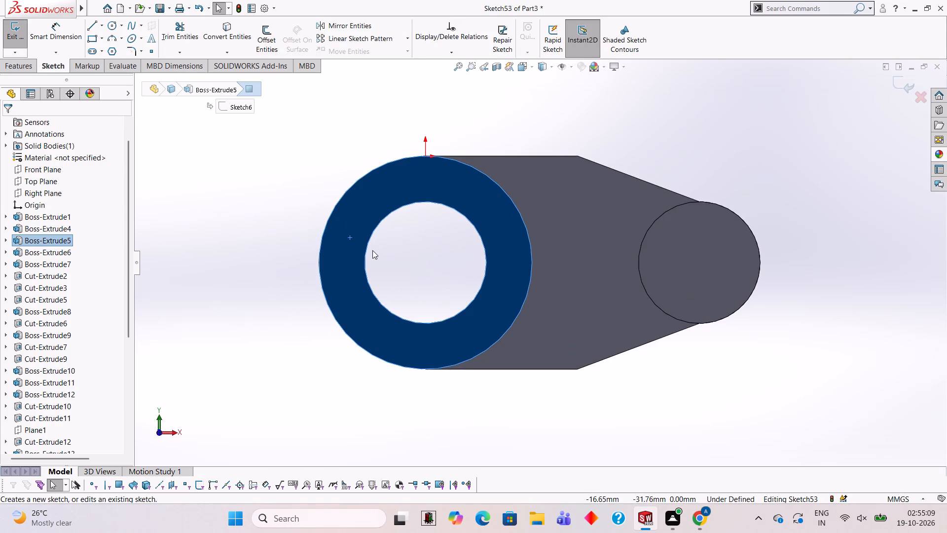
{"action": "left_click", "coordinate": [93, 28]}
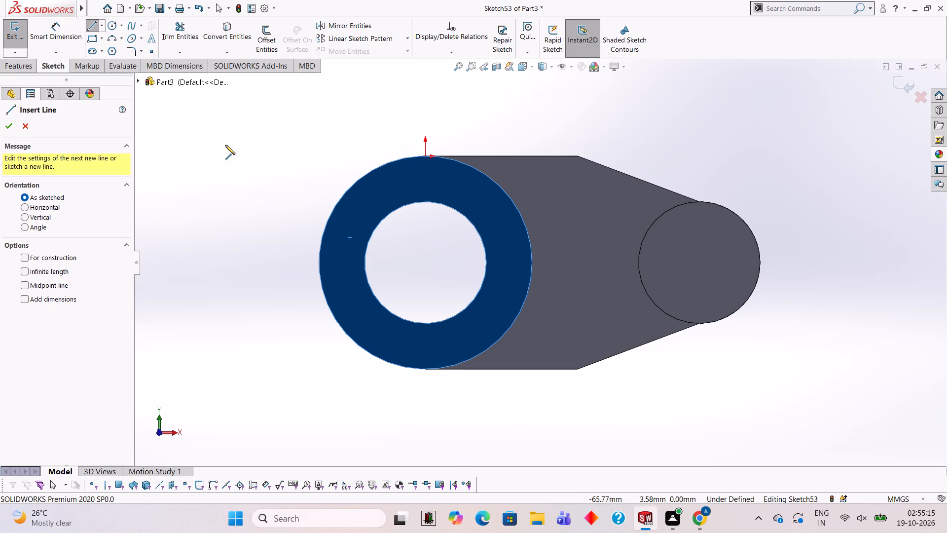
{"action": "left_click", "coordinate": [318, 262]}
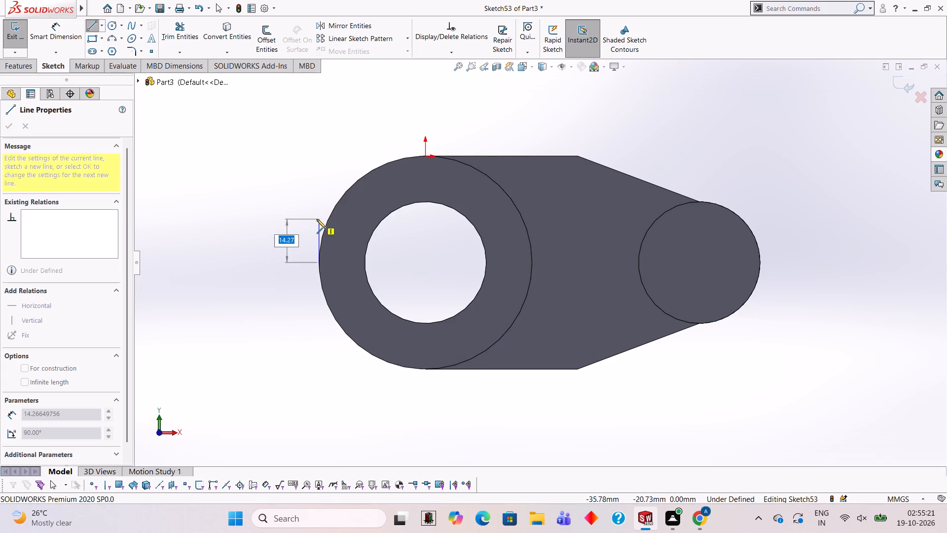
{"action": "type", "text": "10"}
{"action": "key", "text": "Return"}
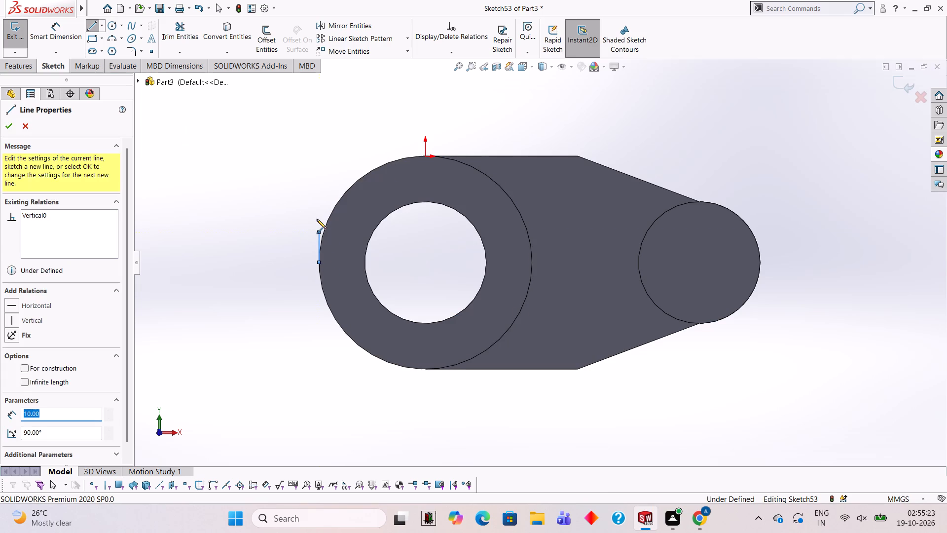
{"action": "type", "text": "20"}
{"action": "key", "text": "Return"}
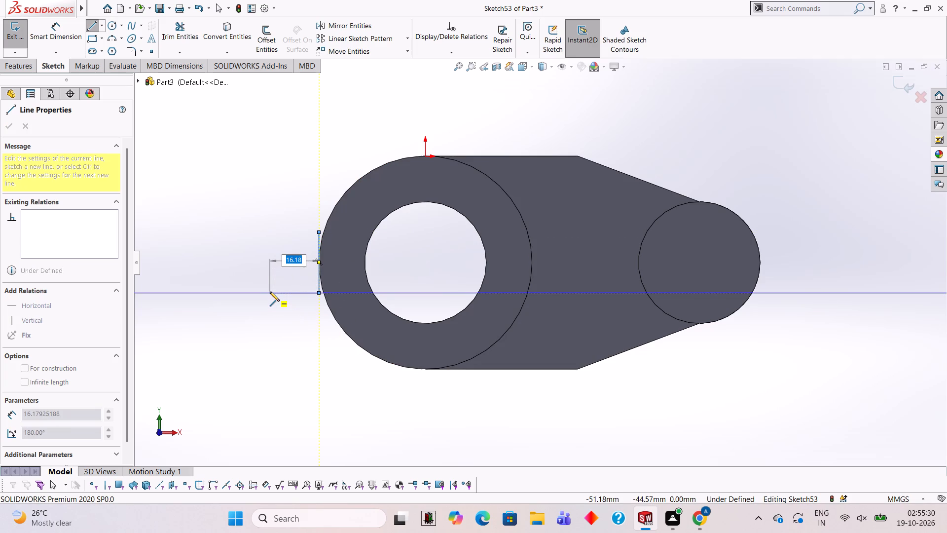
{"action": "key", "text": "5"}
{"action": "key", "text": "Return"}
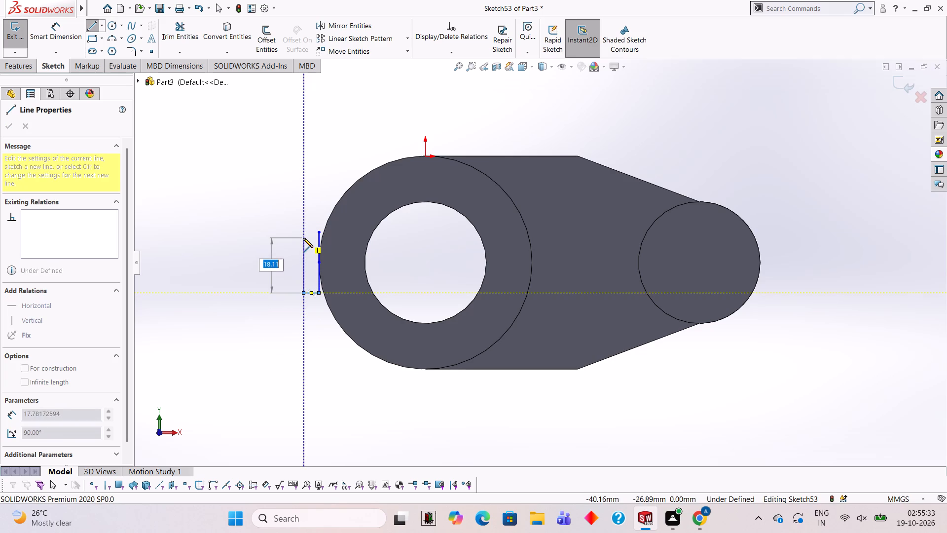
{"action": "left_click", "coordinate": [303, 233]}
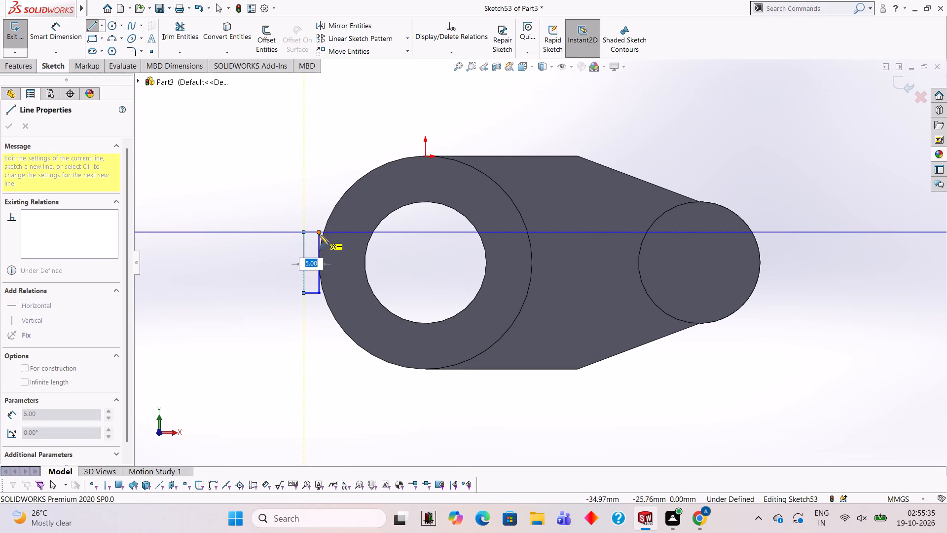
{"action": "left_click", "coordinate": [319, 233]}
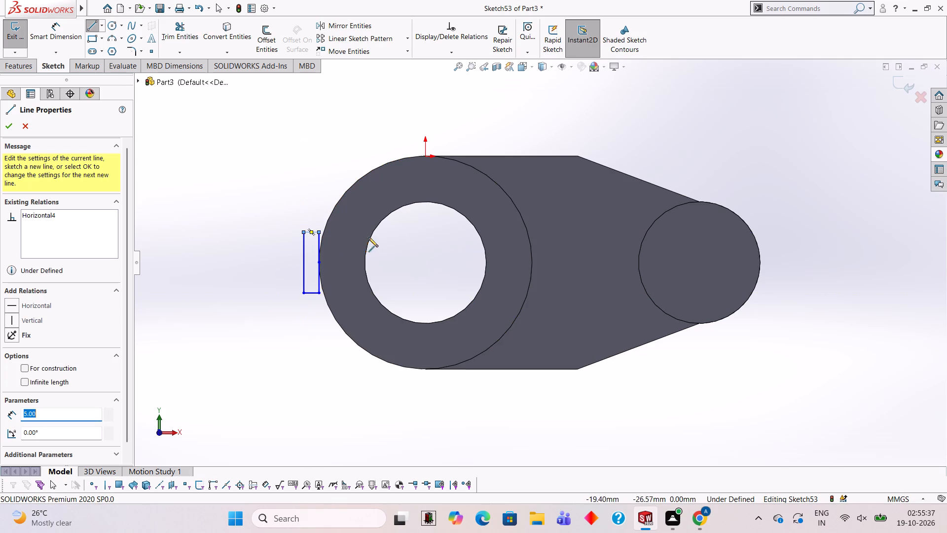
Trim away both segments of the rectangle's vertical side that touches the ring.
{"action": "scroll", "coordinate": [368, 237], "scroll_direction": "down", "scroll_amount": 3}
{"action": "left_click", "coordinate": [94, 23]}
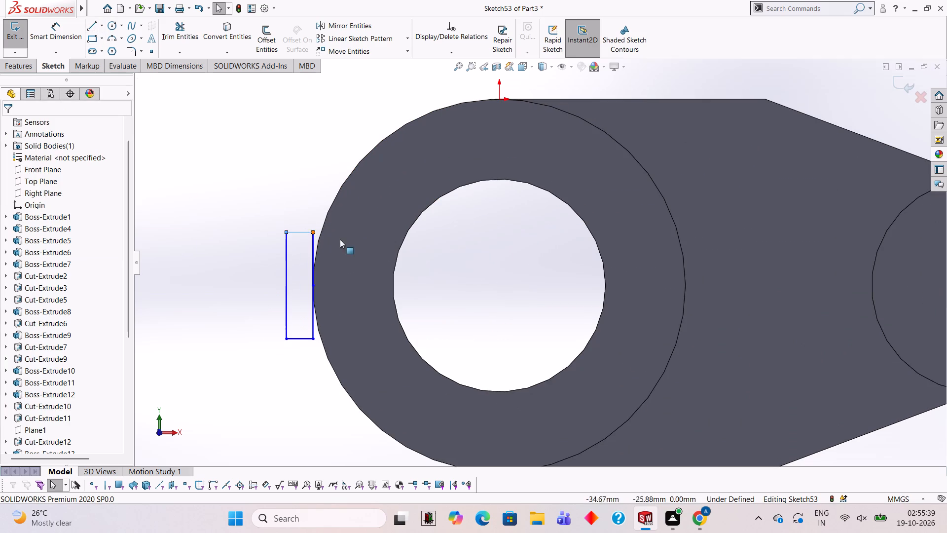
{"action": "left_click", "coordinate": [177, 34]}
{"action": "scroll", "coordinate": [338, 252], "scroll_direction": "down", "scroll_amount": 3}
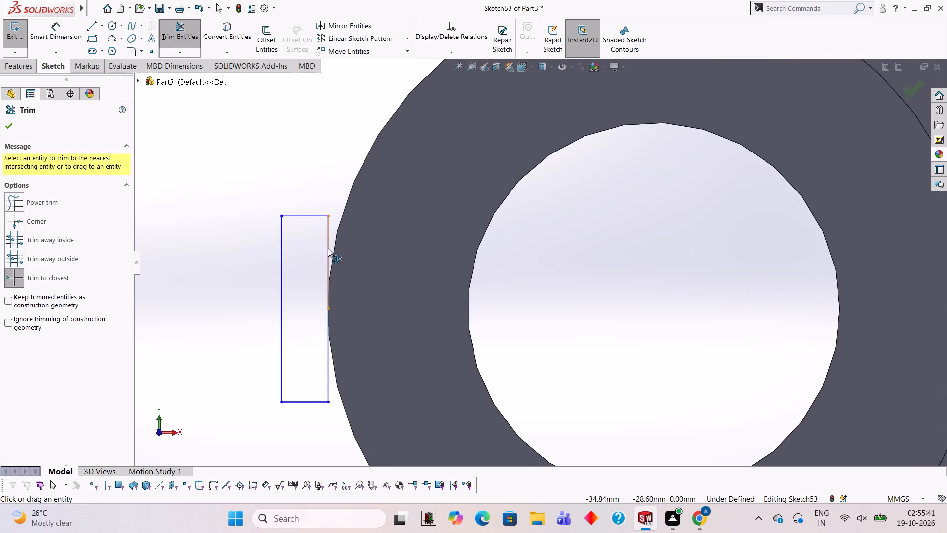
{"action": "left_click", "coordinate": [327, 247]}
{"action": "left_click", "coordinate": [328, 266]}
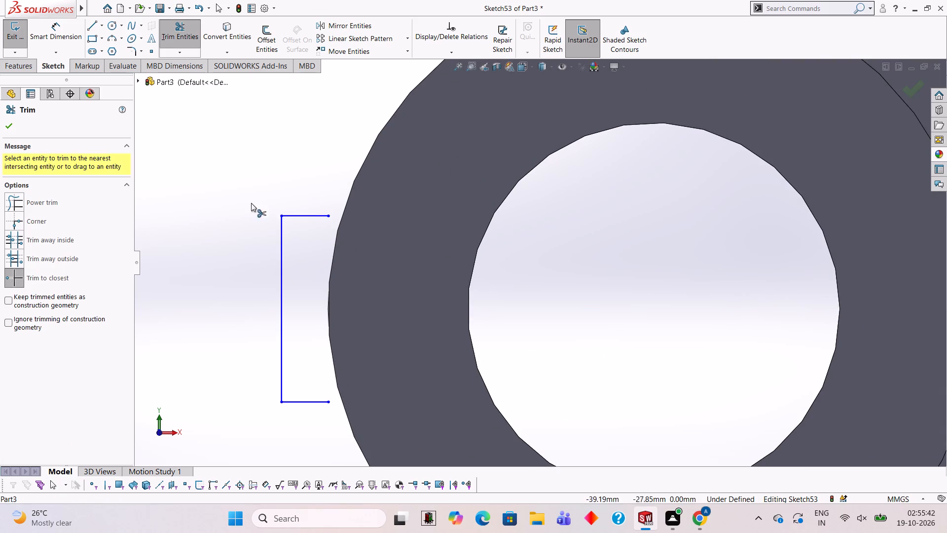
Replace the rectangle's upper horizontal line with a longer one that extends from the outer corner into the ring face.
{"action": "left_click", "coordinate": [92, 23]}
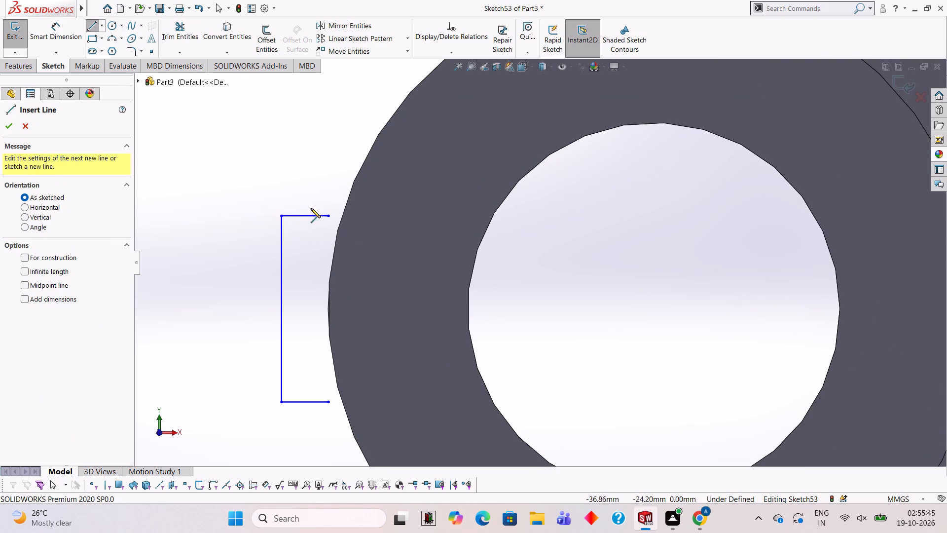
{"action": "left_click", "coordinate": [186, 37]}
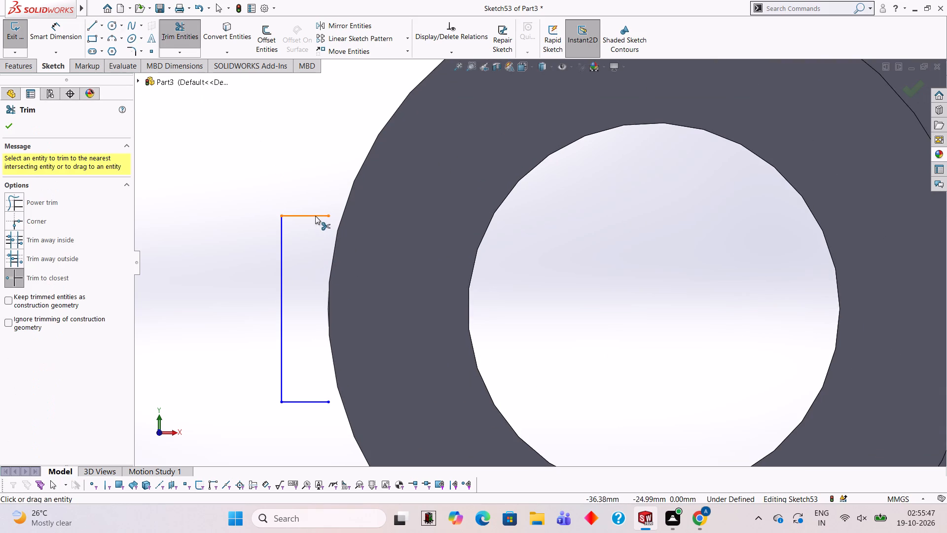
{"action": "left_click", "coordinate": [315, 216]}
{"action": "left_click", "coordinate": [93, 28]}
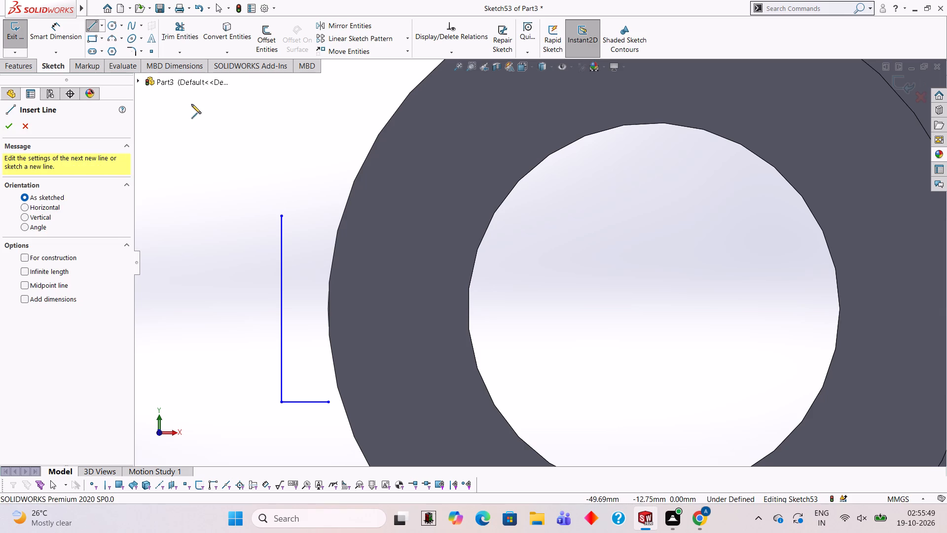
{"action": "left_click", "coordinate": [280, 215]}
{"action": "left_click", "coordinate": [368, 214]}
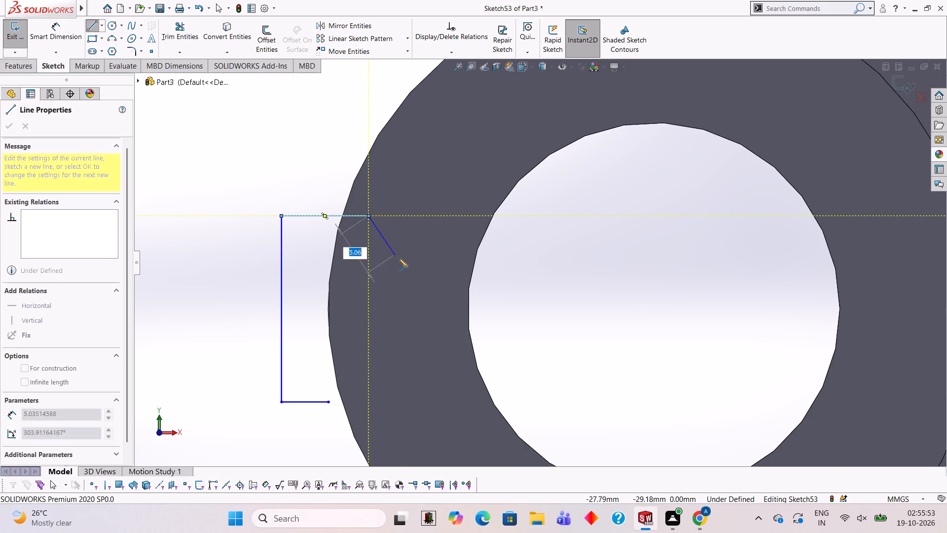
{"action": "key", "text": "Escape"}
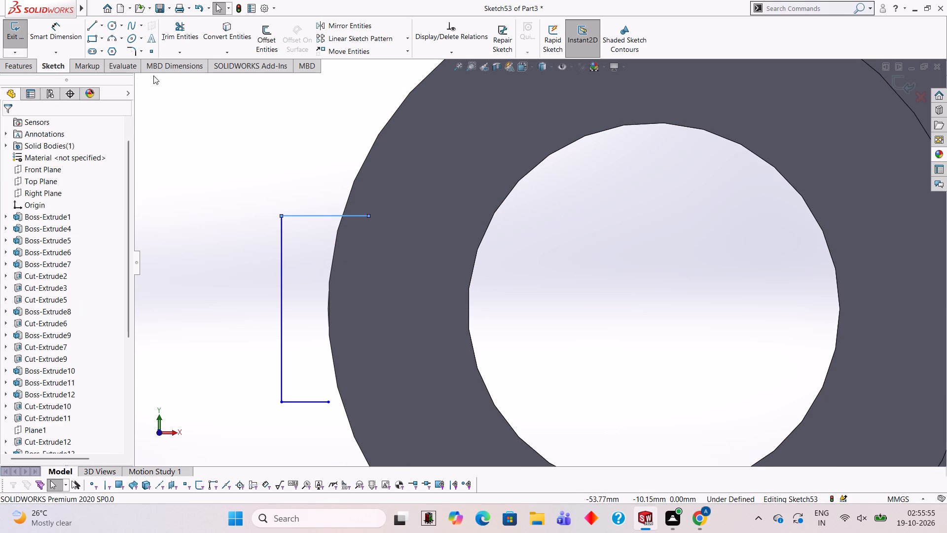
Replace the rectangle's lower horizontal line with one about 9.3 mm long, running from the outer corner into the ring face.
{"action": "left_click", "coordinate": [188, 33]}
{"action": "left_click", "coordinate": [320, 401]}
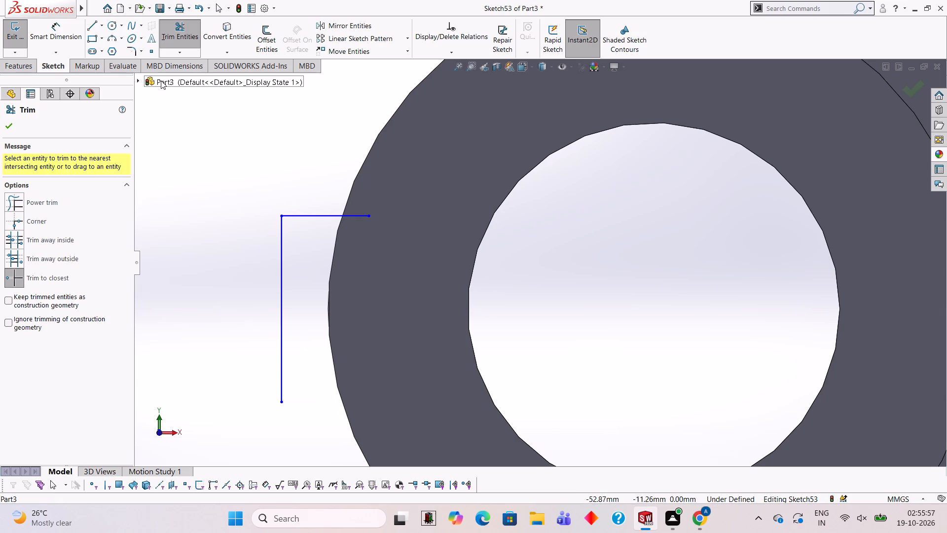
{"action": "left_click", "coordinate": [92, 23]}
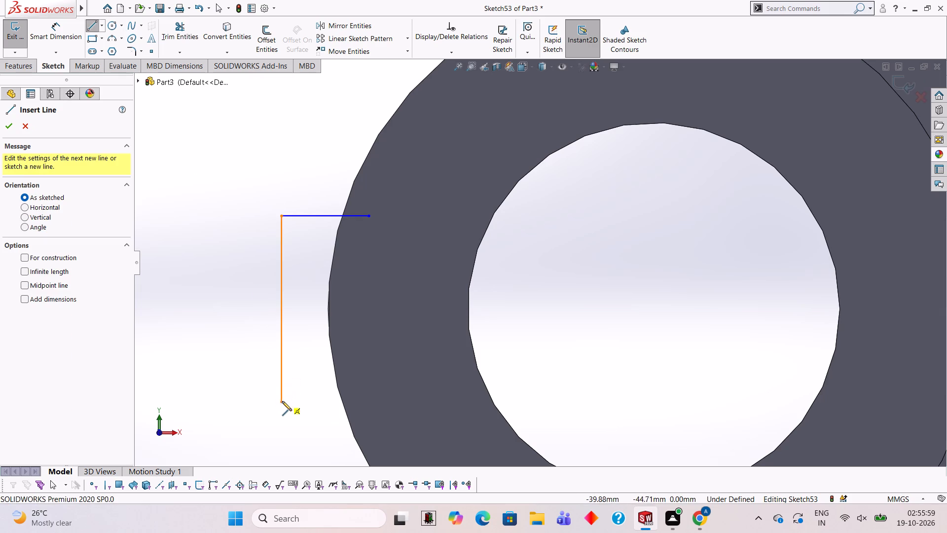
{"action": "left_click", "coordinate": [280, 401]}
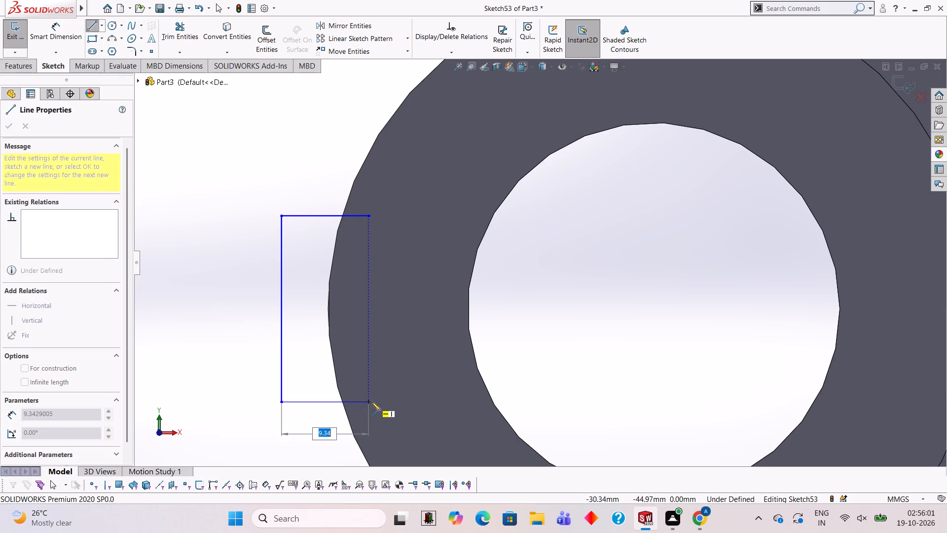
{"action": "left_click", "coordinate": [370, 401]}
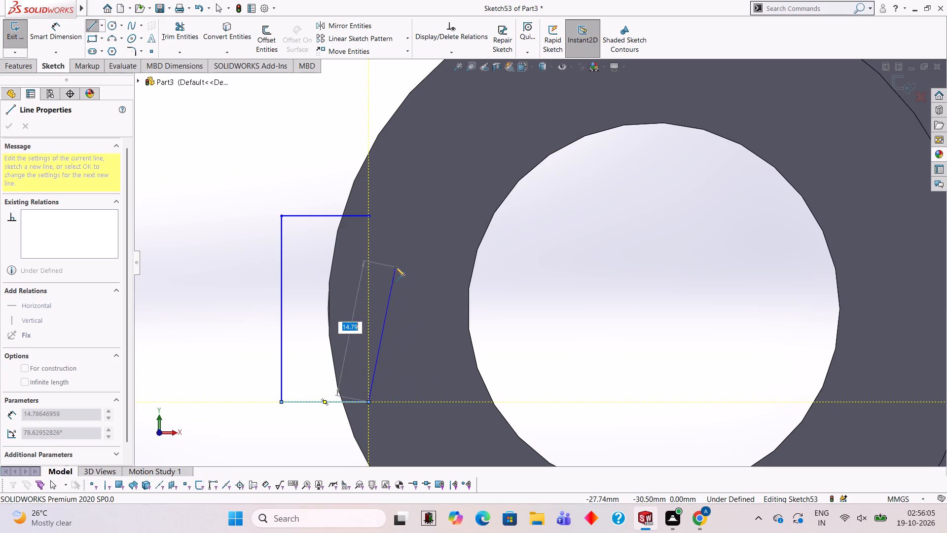
{"action": "key", "text": "Escape"}
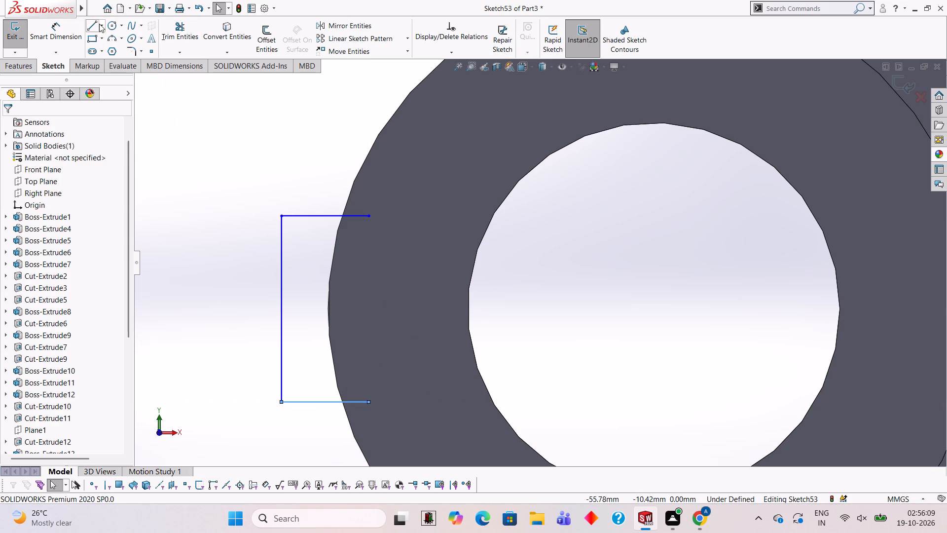
Sketch a 70 mm diameter circle centred on the ring's hole, coinciding with the ring's outer edge.
{"action": "left_click", "coordinate": [115, 23]}
{"action": "scroll", "coordinate": [462, 274], "scroll_direction": "up", "scroll_amount": 4}
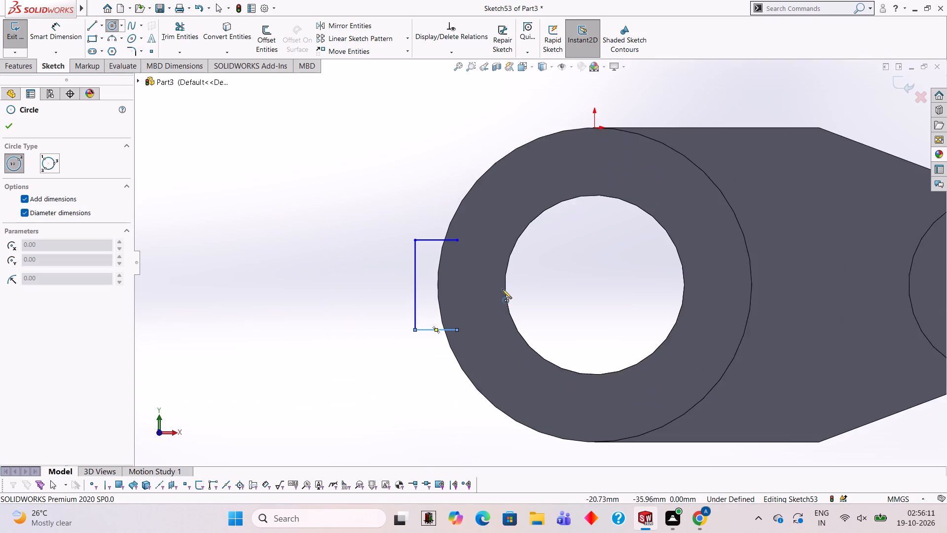
{"action": "scroll", "coordinate": [501, 289], "scroll_direction": "up", "scroll_amount": 1}
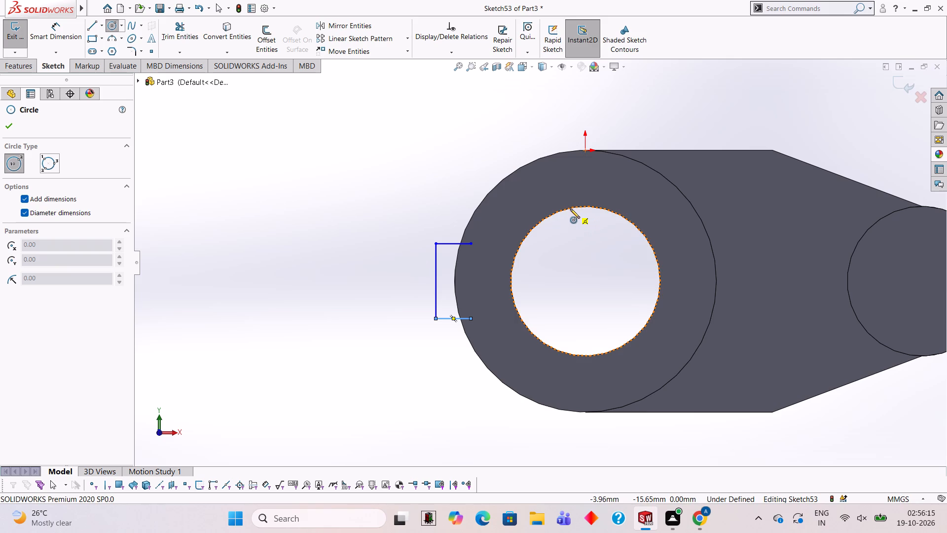
{"action": "left_click", "coordinate": [585, 282]}
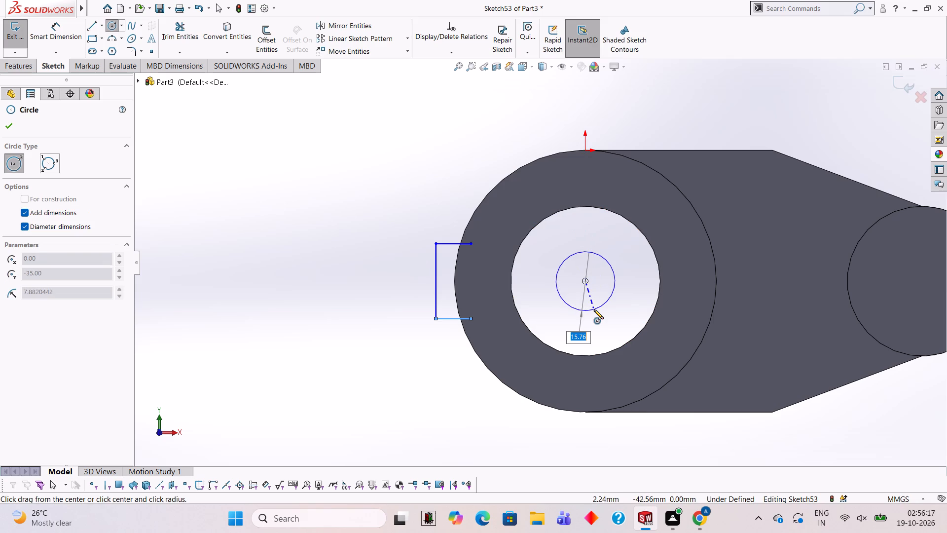
{"action": "type", "text": "70"}
{"action": "key", "text": "Return"}
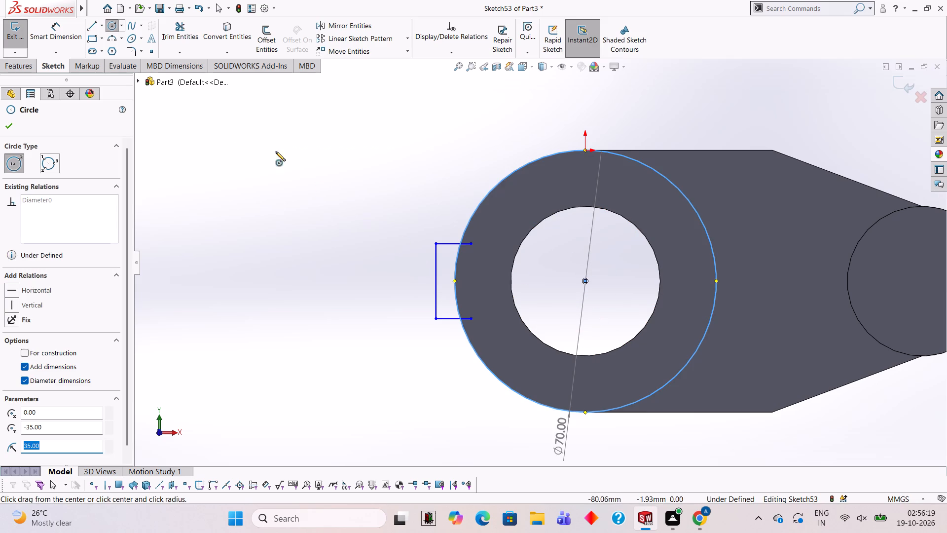
Trim the circle outside the rectangle and both horizontal line ends inside the ring, leaving a closed profile against the ring's edge.
{"action": "left_click", "coordinate": [185, 38]}
{"action": "scroll", "coordinate": [576, 311], "scroll_direction": "down", "scroll_amount": 1}
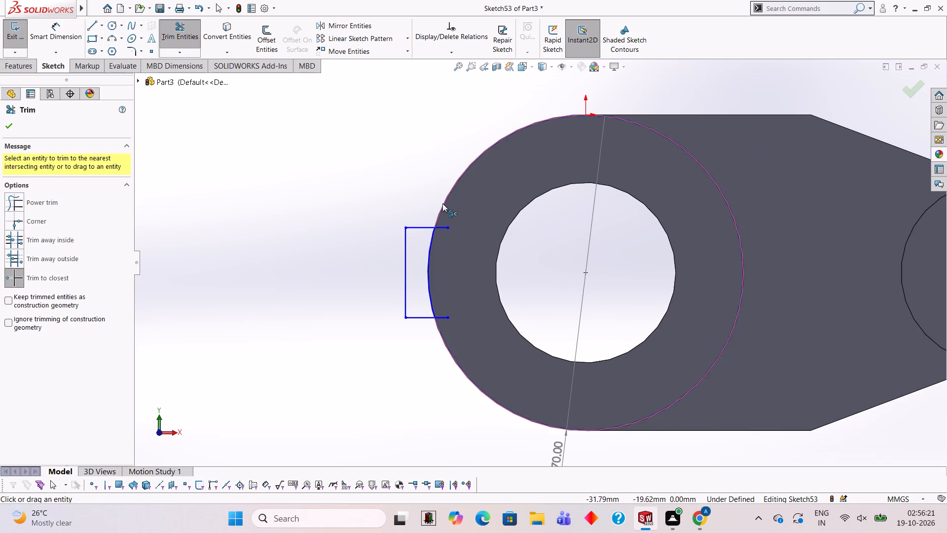
{"action": "left_click", "coordinate": [442, 203]}
{"action": "left_click", "coordinate": [447, 224]}
{"action": "left_click", "coordinate": [447, 227]}
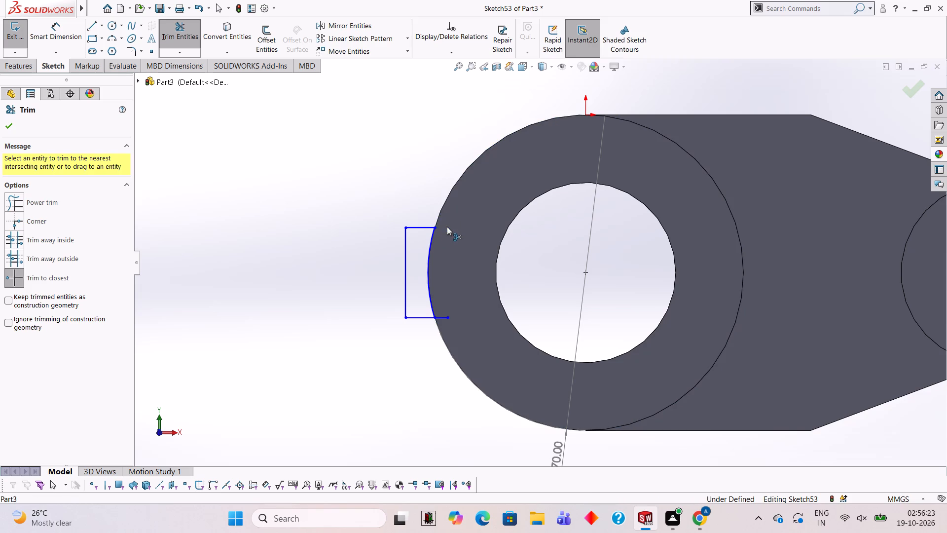
{"action": "left_click", "coordinate": [449, 315]}
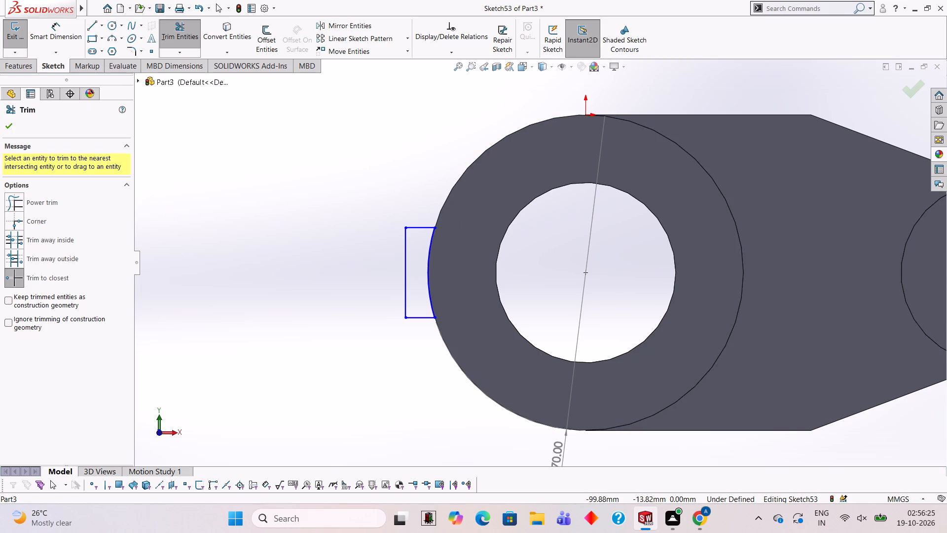
Extrude the projection profile 25 mm blind in the reversed direction, along the ring's width, merged with the body.
{"action": "left_click", "coordinate": [30, 70]}
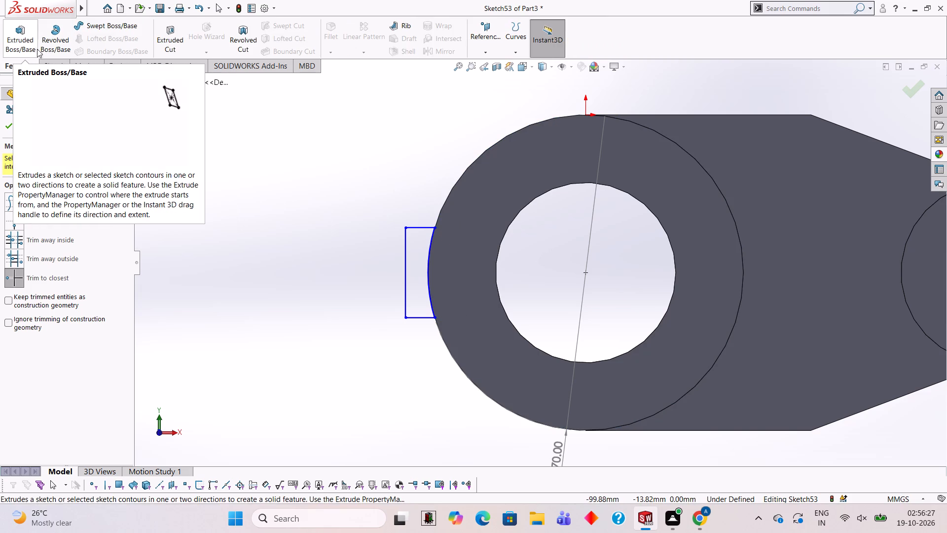
{"action": "left_click", "coordinate": [33, 43]}
{"action": "middle_click_drag", "start_coordinate": [234, 203], "coordinate": [289, 309]}
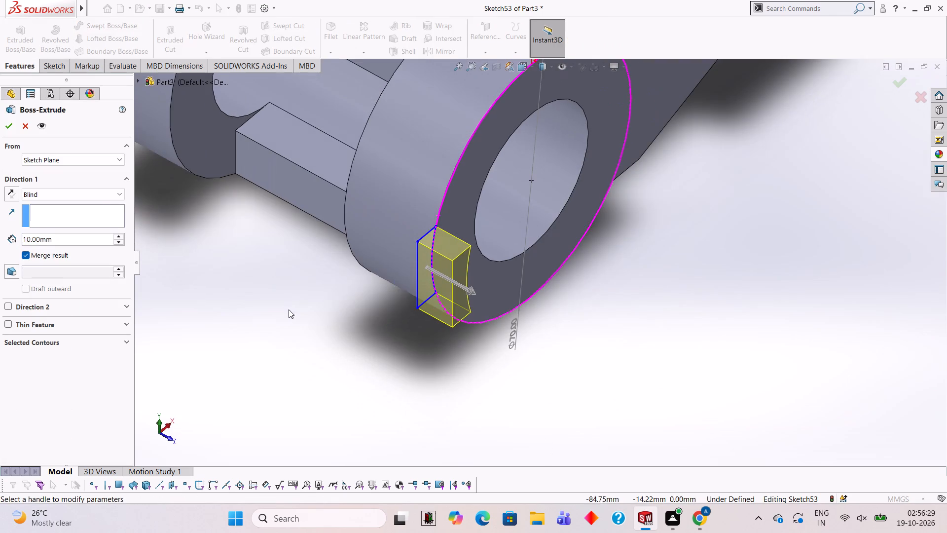
{"action": "left_click", "coordinate": [13, 191]}
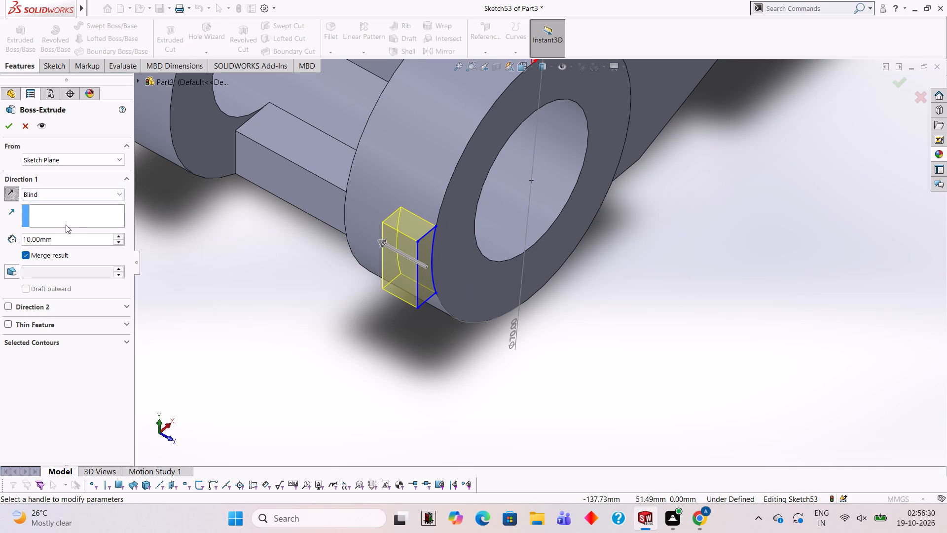
{"action": "left_click", "coordinate": [78, 240]}
{"action": "key", "text": "BackSpace"}
{"action": "key", "text": "BackSpace"}
{"action": "key", "text": "BackSpace"}
{"action": "key", "text": "BackSpace"}
{"action": "key", "text": "BackSpace"}
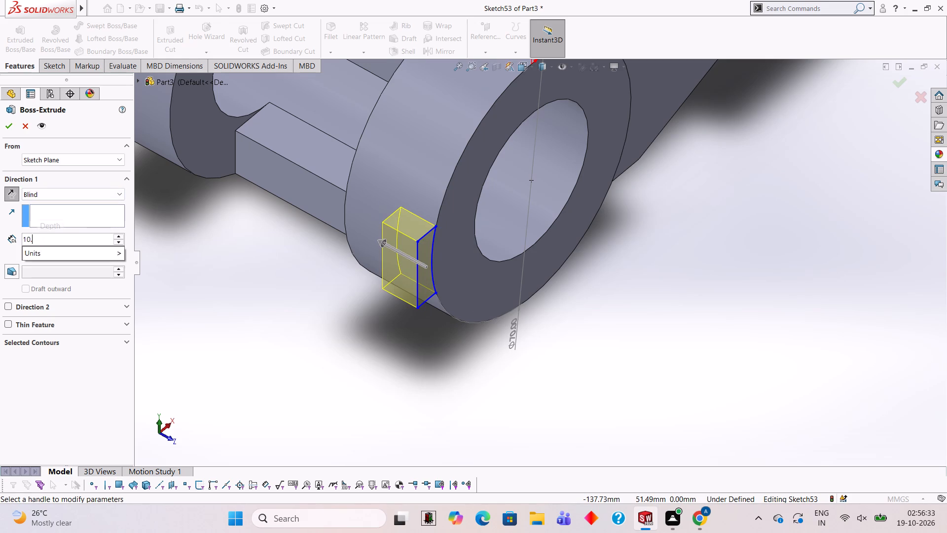
{"action": "key", "text": "BackSpace"}
{"action": "key", "text": "BackSpace"}
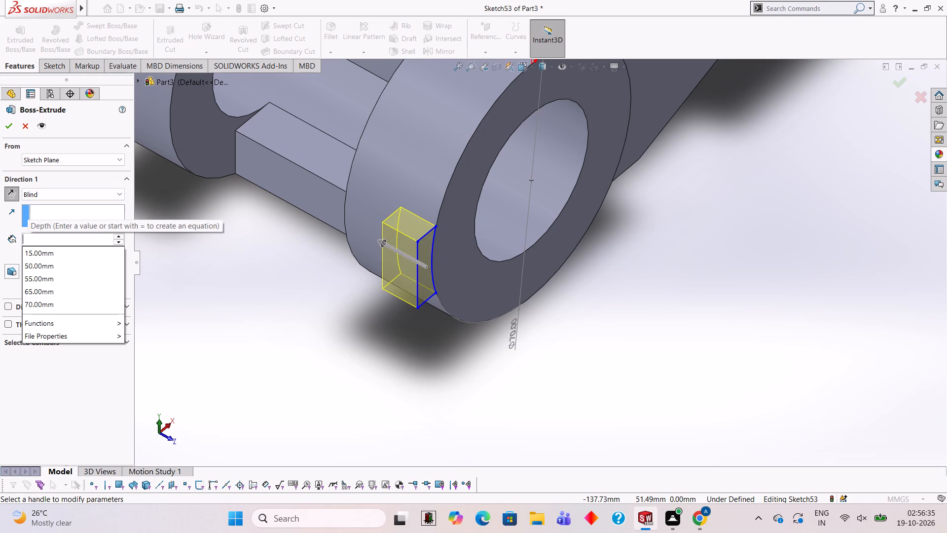
{"action": "type", "text": "25"}
{"action": "key", "text": "Return"}
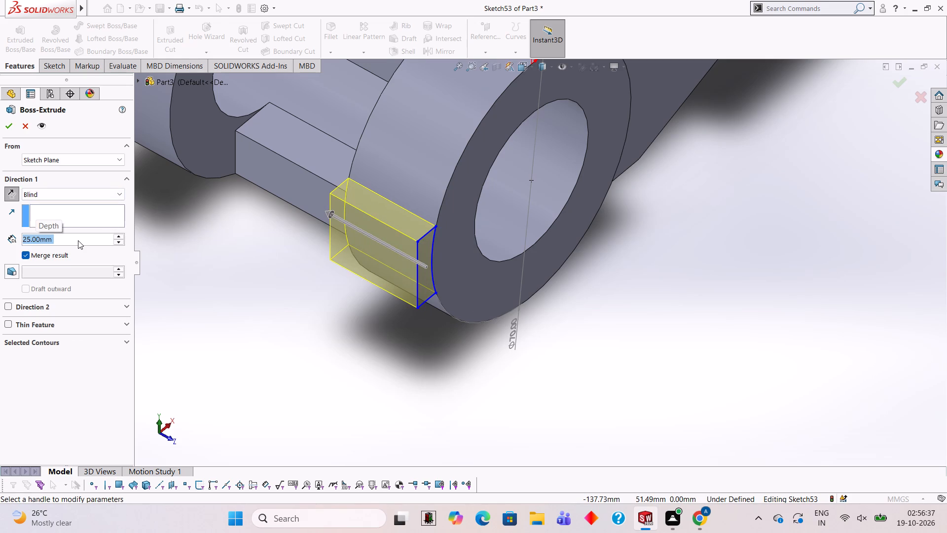
{"action": "left_click", "coordinate": [8, 130]}
{"action": "left_click", "coordinate": [245, 242]}
Start a new sketch on the opposite large ring's outer face and view it square-on.
{"action": "middle_click_drag", "start_coordinate": [385, 318], "coordinate": [439, 297]}
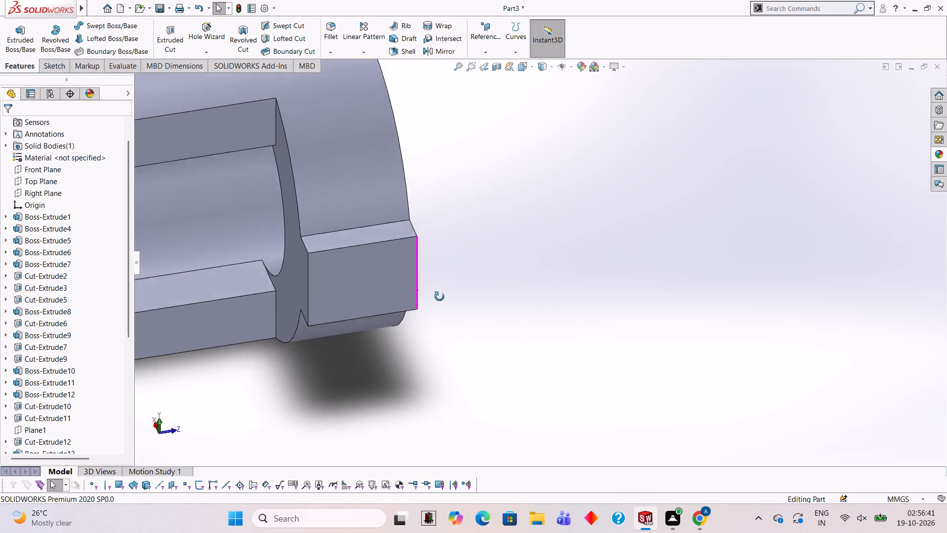
{"action": "middle_click_drag", "start_coordinate": [439, 297], "coordinate": [411, 269]}
{"action": "scroll", "coordinate": [421, 272], "scroll_direction": "up", "scroll_amount": 4}
{"action": "middle_click_drag", "start_coordinate": [531, 259], "coordinate": [487, 254]}
{"action": "scroll", "coordinate": [353, 282], "scroll_direction": "down", "scroll_amount": 2}
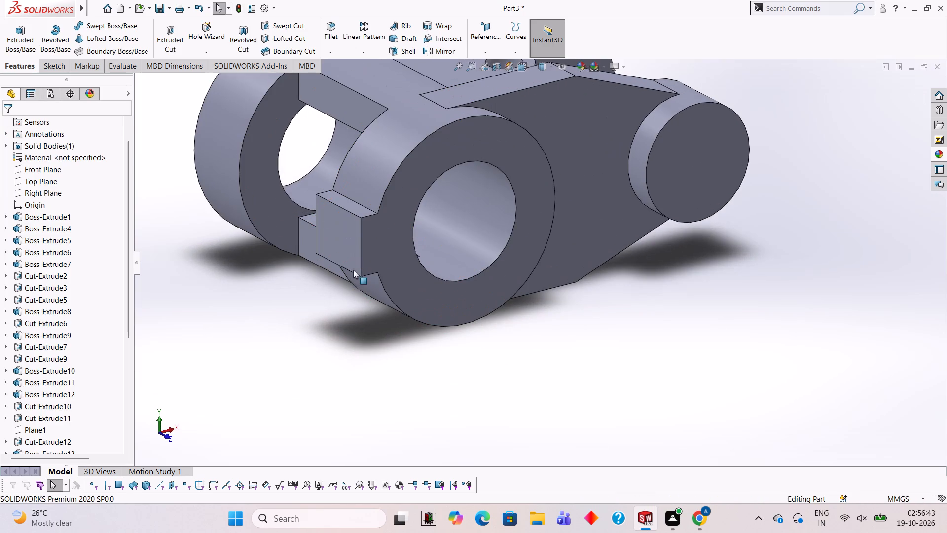
{"action": "scroll", "coordinate": [330, 279], "scroll_direction": "up", "scroll_amount": 3}
{"action": "middle_click_drag", "start_coordinate": [362, 270], "coordinate": [498, 248]}
{"action": "scroll", "coordinate": [392, 298], "scroll_direction": "down", "scroll_amount": 1}
{"action": "scroll", "coordinate": [498, 248], "scroll_direction": "up", "scroll_amount": 1}
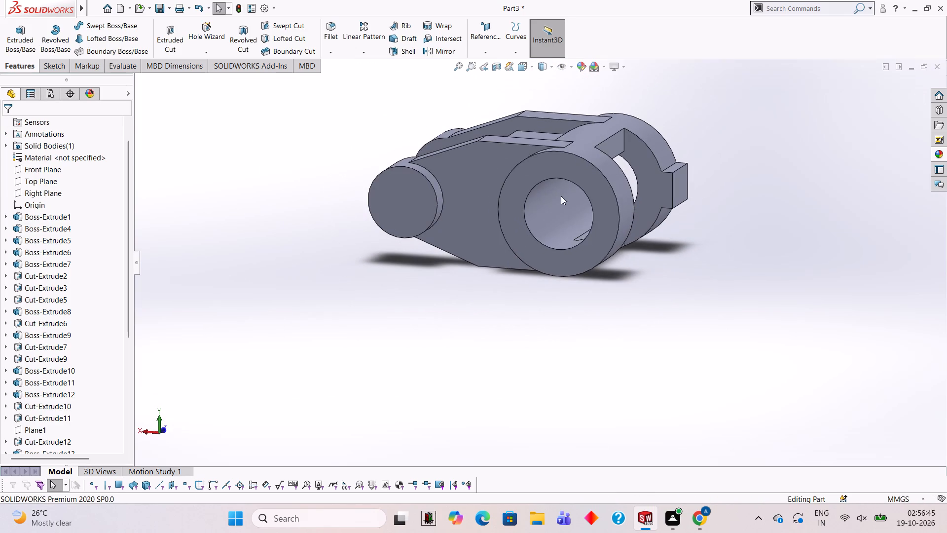
{"action": "left_click", "coordinate": [567, 165]}
{"action": "left_click", "coordinate": [607, 137]}
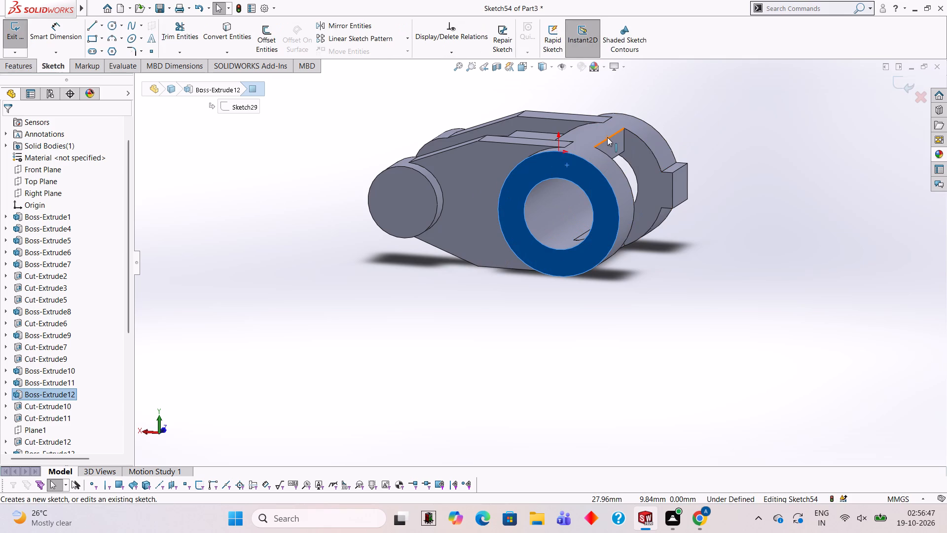
{"action": "key", "text": "ctrl+8"}
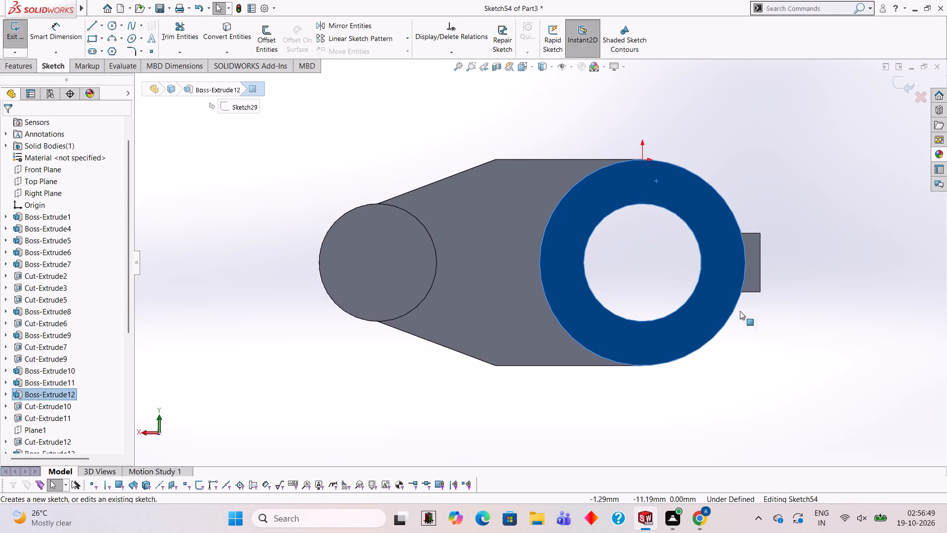
{"action": "scroll", "coordinate": [815, 338], "scroll_direction": "up", "scroll_amount": 1}
{"action": "scroll", "coordinate": [812, 332], "scroll_direction": "down", "scroll_amount": 1}
{"action": "scroll", "coordinate": [745, 310], "scroll_direction": "down", "scroll_amount": 1}
{"action": "scroll", "coordinate": [675, 193], "scroll_direction": "up", "scroll_amount": 2}
{"action": "scroll", "coordinate": [681, 194], "scroll_direction": "down", "scroll_amount": 1}
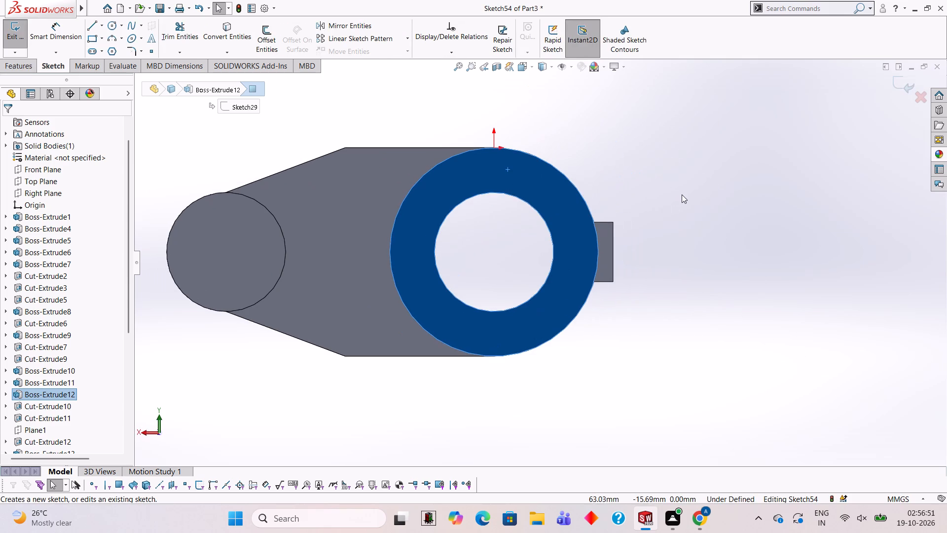
Sketch three connected lines along the projection's upper, outer and lower edges, extending the horizontals about 9.3 mm and 12 mm from the outer edge.
{"action": "left_click", "coordinate": [94, 23]}
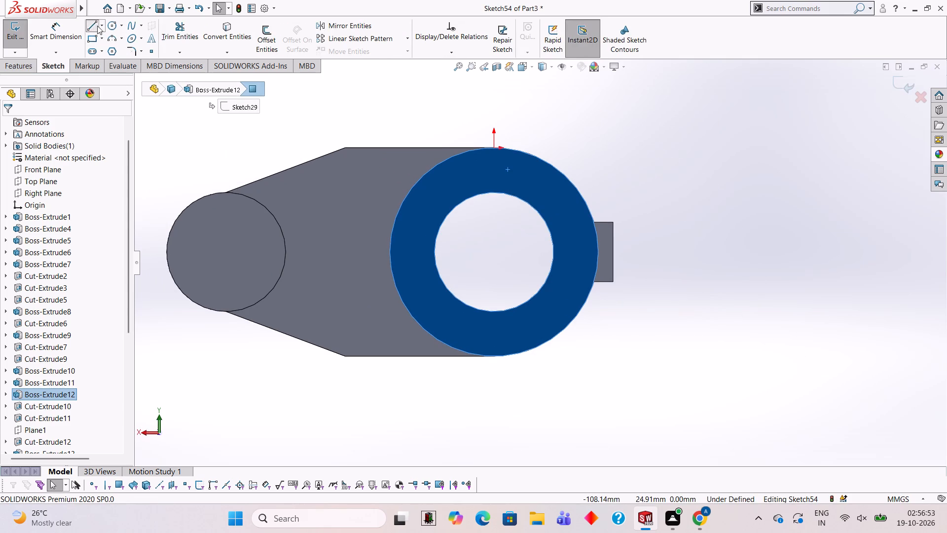
{"action": "scroll", "coordinate": [613, 245], "scroll_direction": "down", "scroll_amount": 3}
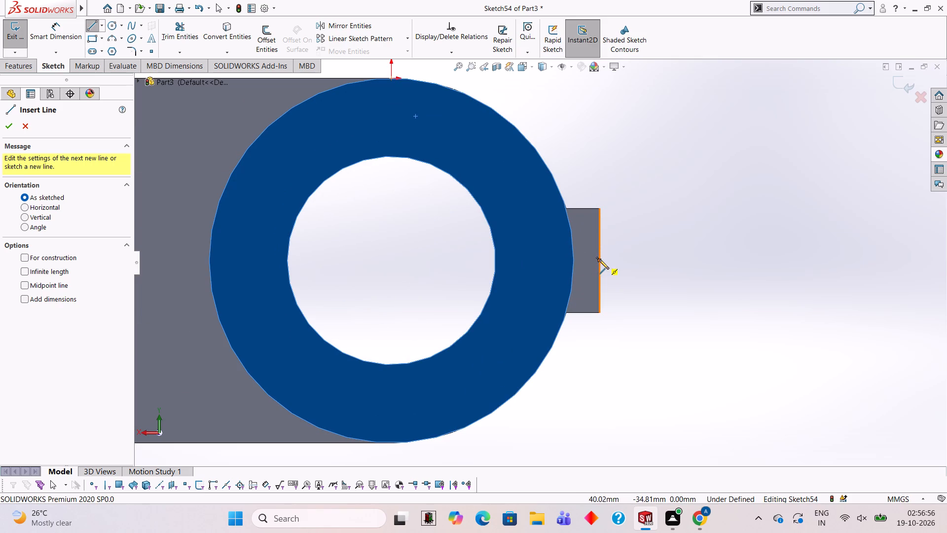
{"action": "left_click", "coordinate": [599, 206]}
{"action": "left_click", "coordinate": [551, 207]}
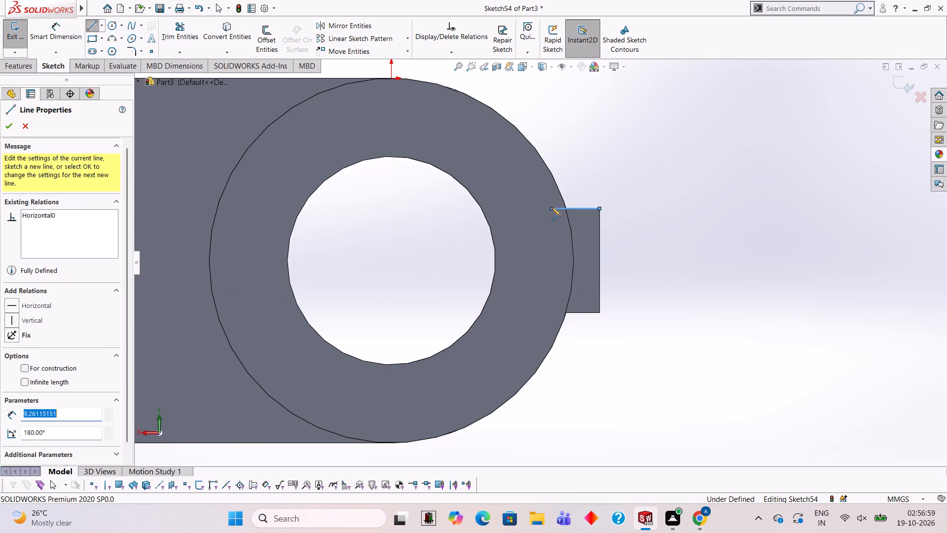
{"action": "key", "text": "Escape"}
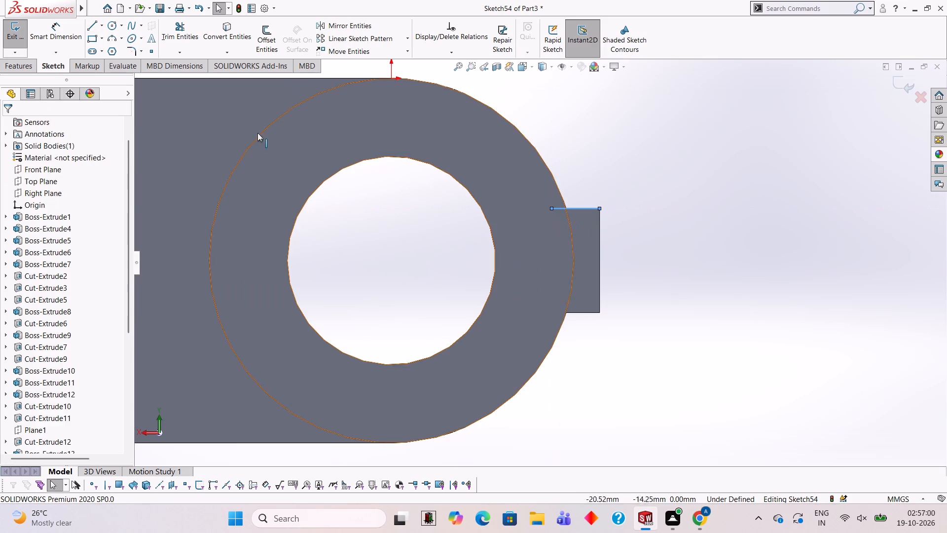
{"action": "left_click", "coordinate": [90, 27]}
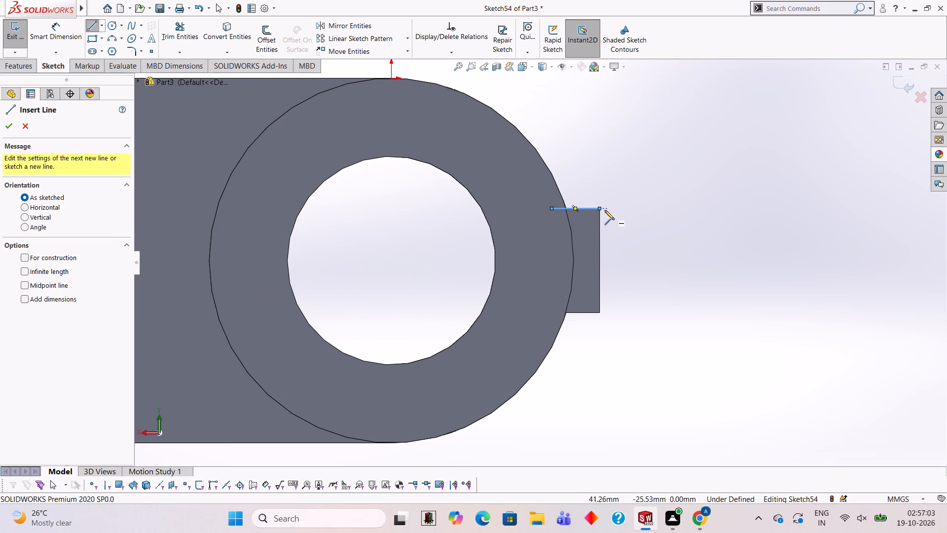
{"action": "left_click", "coordinate": [598, 207]}
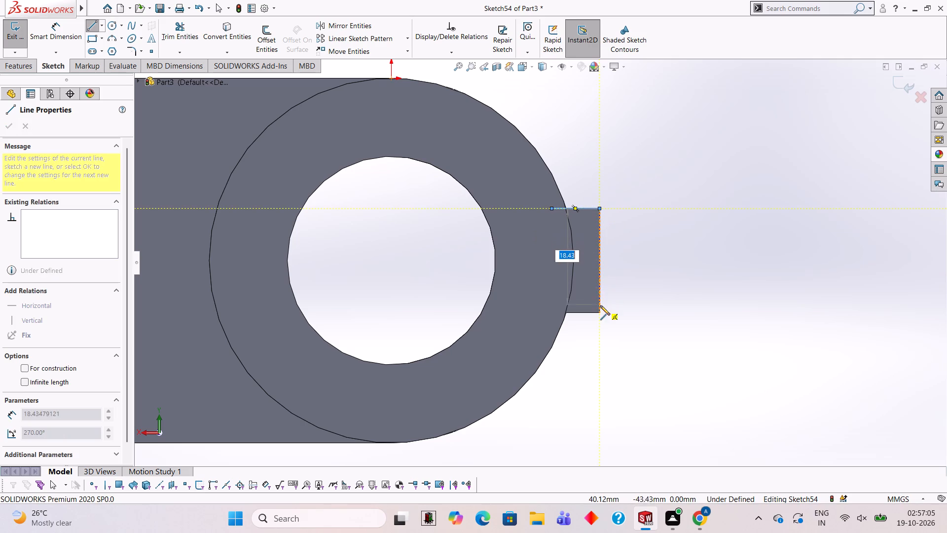
{"action": "left_click", "coordinate": [598, 312]}
{"action": "left_click", "coordinate": [535, 314]}
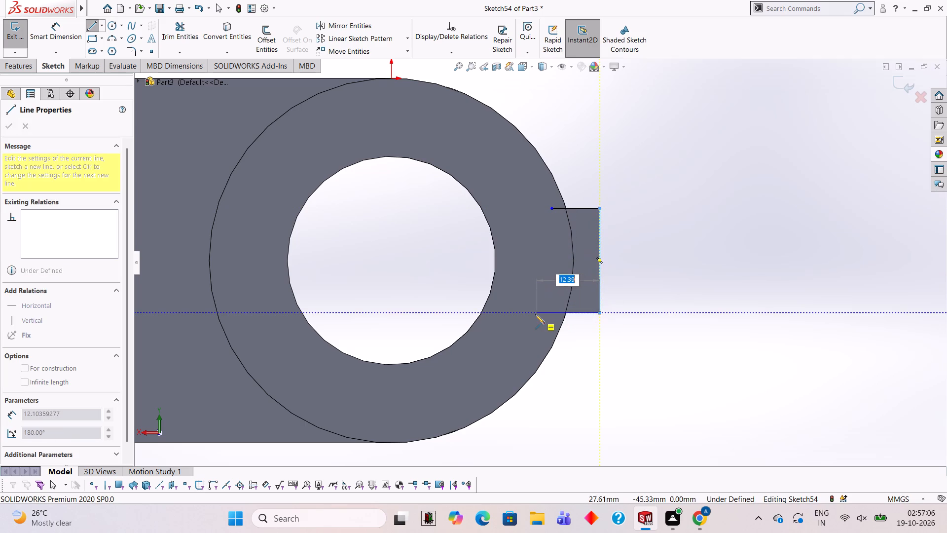
{"action": "key", "text": "Escape"}
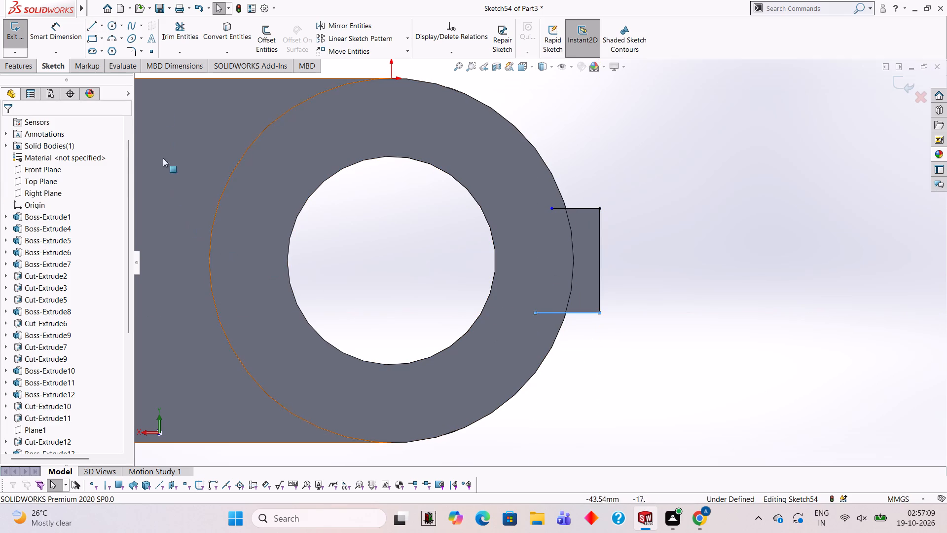
Sketch a 70 mm diameter circle centred on this ring's hole, crossing both horizontal lines.
{"action": "left_click", "coordinate": [117, 26]}
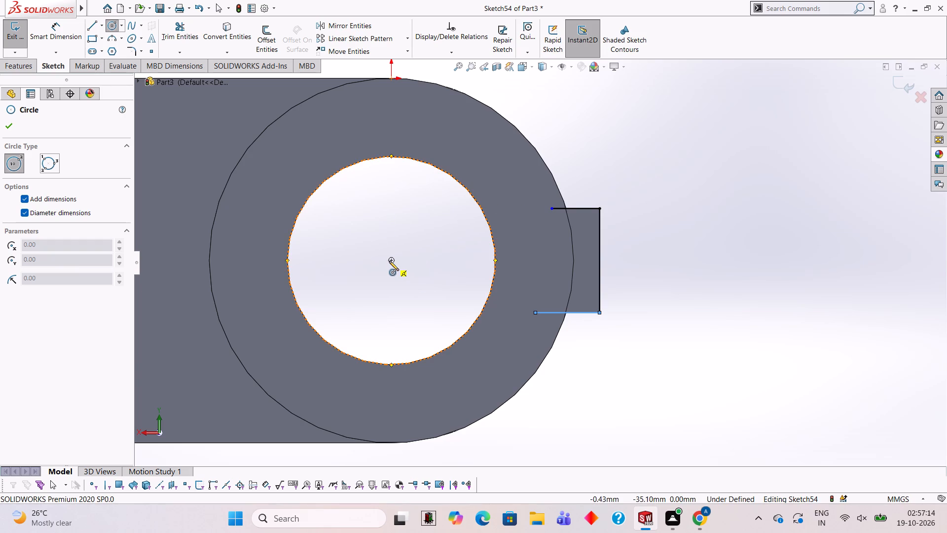
{"action": "left_click", "coordinate": [391, 261]}
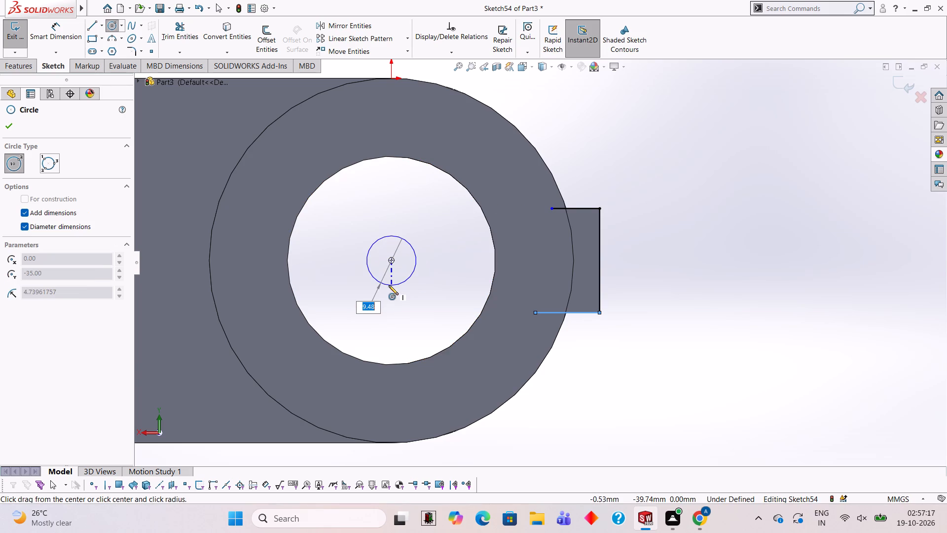
{"action": "type", "text": "70"}
{"action": "key", "text": "Return"}
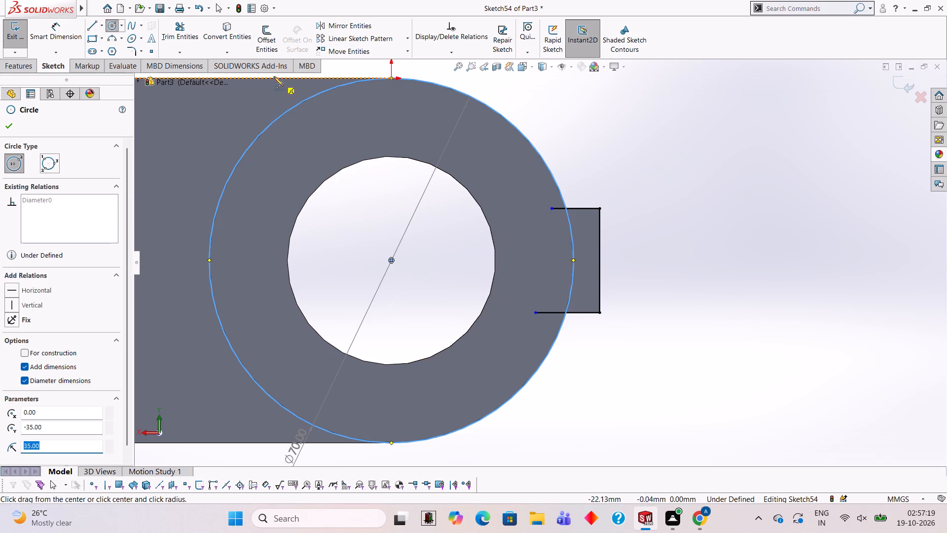
Trim the 70 mm circle and the overhanging horizontal ends, leaving a closed projection profile bounded by the short arc.
{"action": "left_click", "coordinate": [197, 34]}
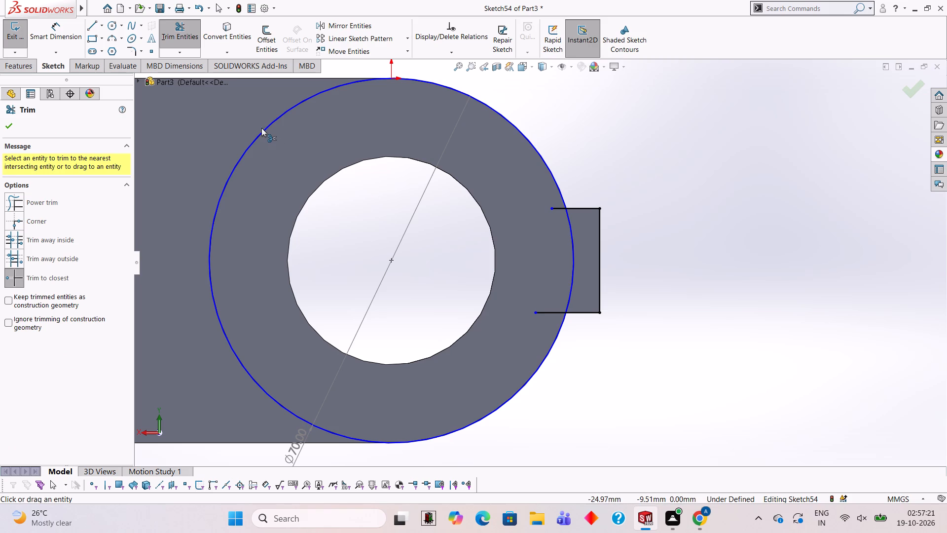
{"action": "left_click", "coordinate": [264, 130]}
{"action": "left_click", "coordinate": [552, 212]}
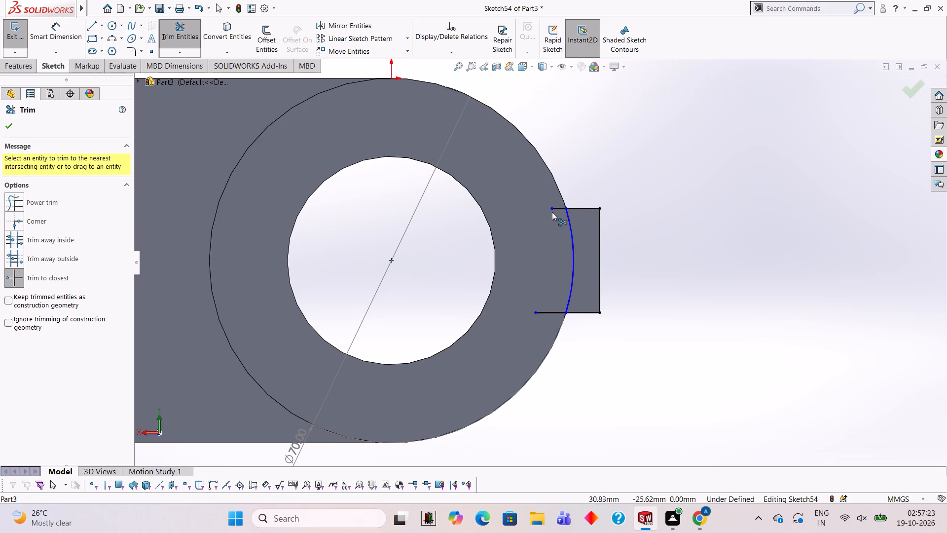
{"action": "left_click", "coordinate": [556, 209]}
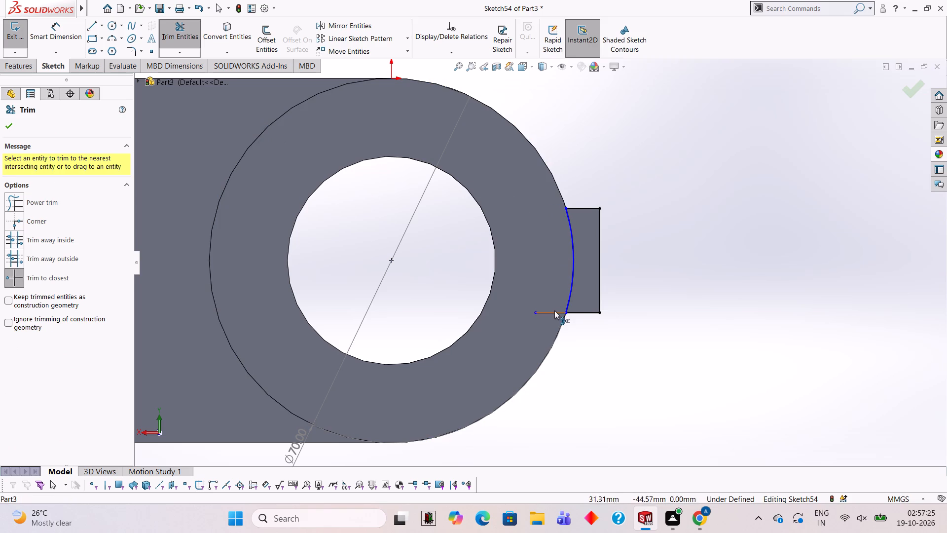
{"action": "left_click", "coordinate": [554, 310]}
Extrude the trimmed profile 25 mm blind in the reversed direction, along the ring's width, merged with the body.
{"action": "middle_click_drag", "start_coordinate": [625, 209], "coordinate": [614, 209]}
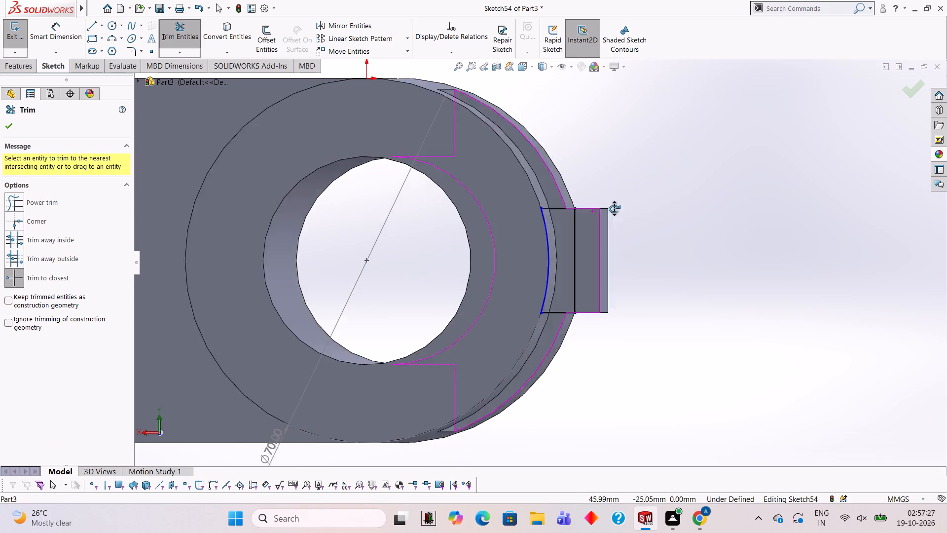
{"action": "middle_click_drag", "start_coordinate": [614, 209], "coordinate": [592, 215]}
{"action": "left_click", "coordinate": [32, 64]}
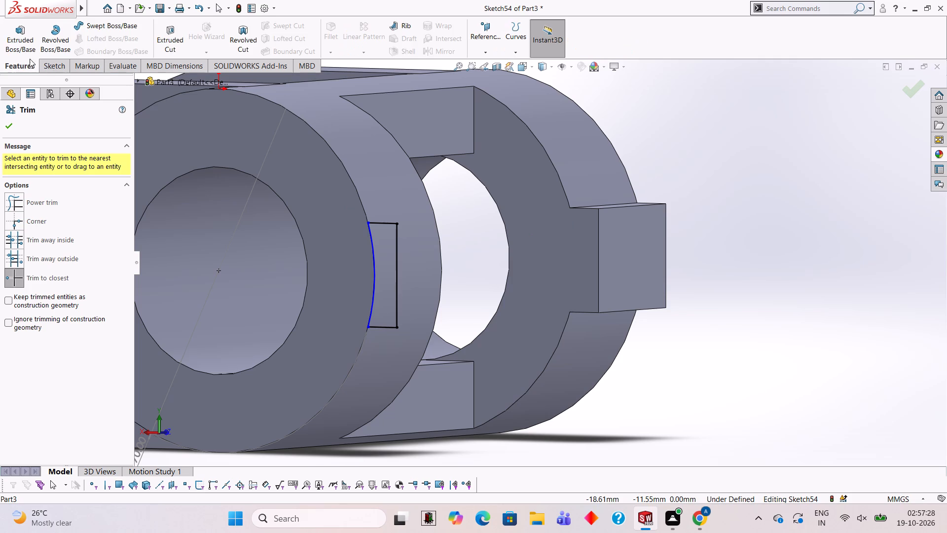
{"action": "left_click", "coordinate": [29, 46]}
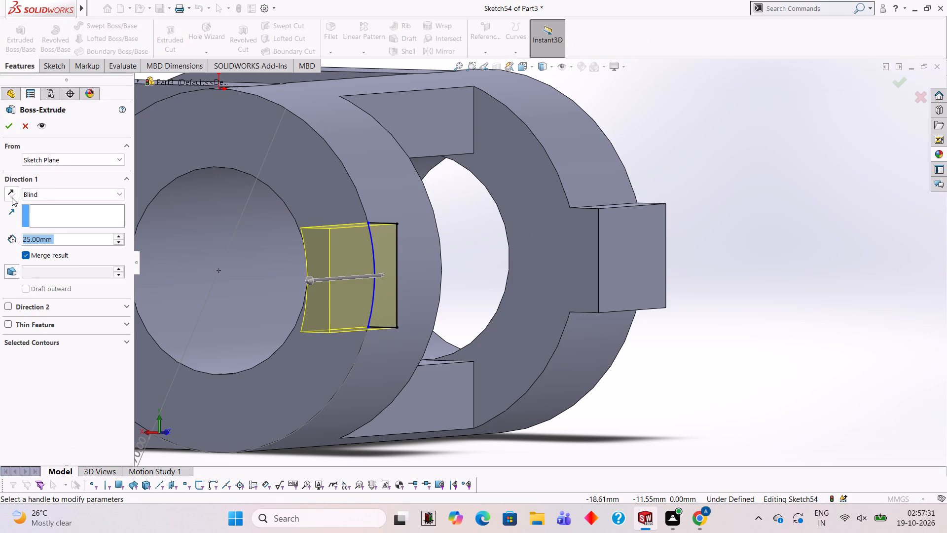
{"action": "left_click", "coordinate": [12, 197]}
{"action": "left_click", "coordinate": [5, 125]}
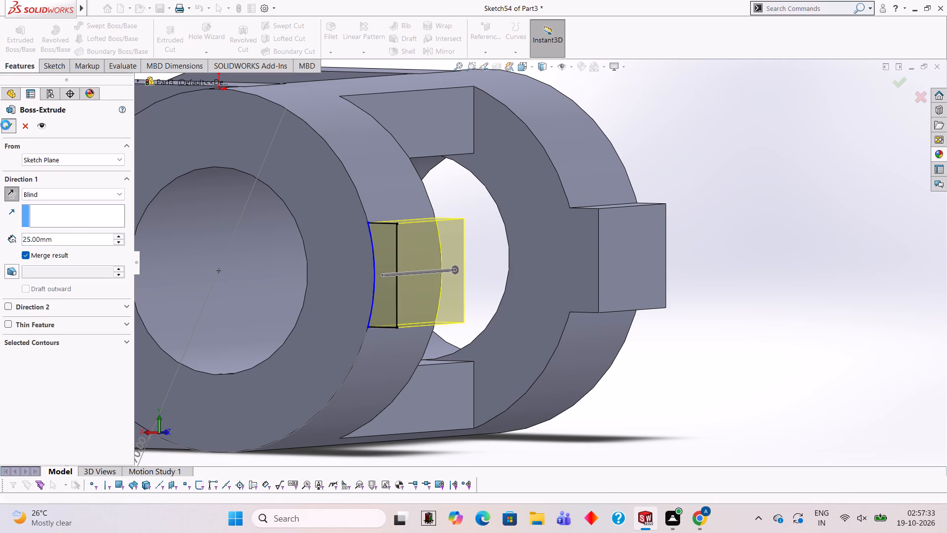
{"action": "left_click", "coordinate": [677, 136]}
Start a new sketch on the flat outer end face of the first ring's projection and view it square-on.
{"action": "scroll", "coordinate": [557, 249], "scroll_direction": "up", "scroll_amount": 3}
{"action": "middle_click_drag", "start_coordinate": [608, 248], "coordinate": [573, 256]}
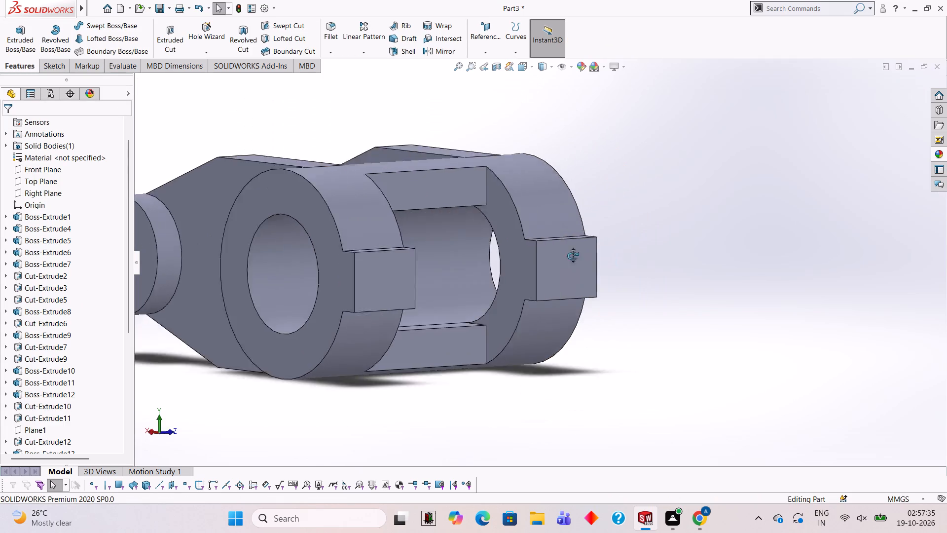
{"action": "middle_click_drag", "start_coordinate": [573, 256], "coordinate": [557, 258]}
{"action": "scroll", "coordinate": [571, 306], "scroll_direction": "up", "scroll_amount": 1}
{"action": "scroll", "coordinate": [525, 287], "scroll_direction": "down", "scroll_amount": 3}
{"action": "left_click", "coordinate": [485, 269]}
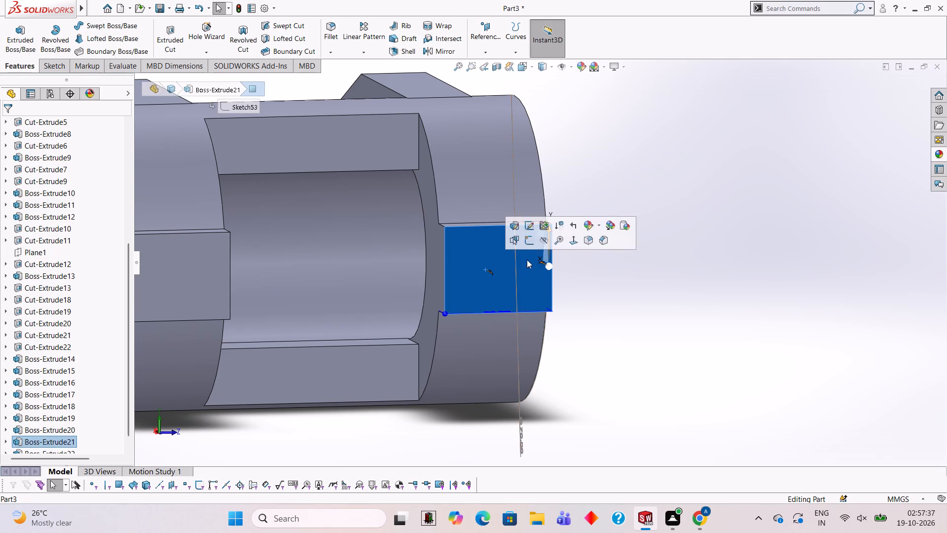
{"action": "left_click", "coordinate": [527, 246]}
{"action": "key", "text": "ctrl+8"}
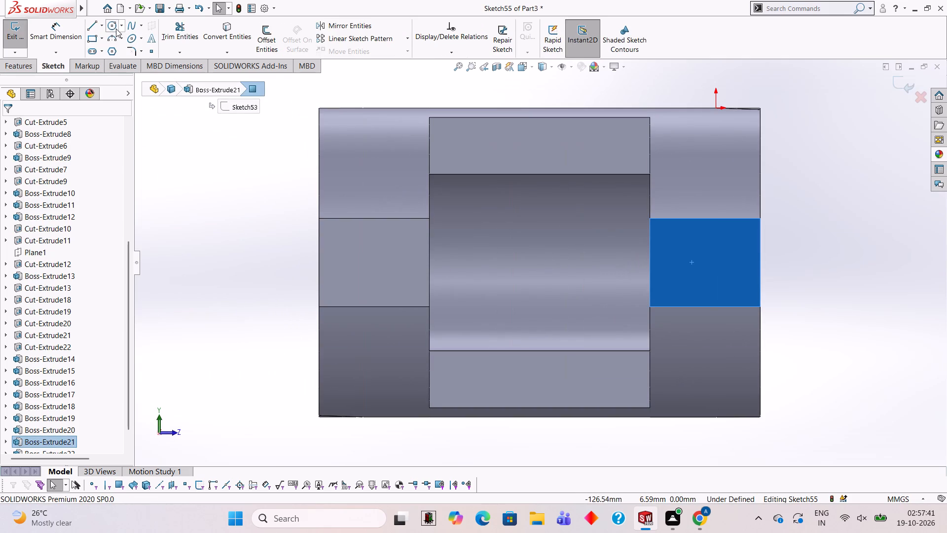
Sketch a 10 mm diameter circle centred on the first projection's outer end face.
{"action": "left_click", "coordinate": [113, 27]}
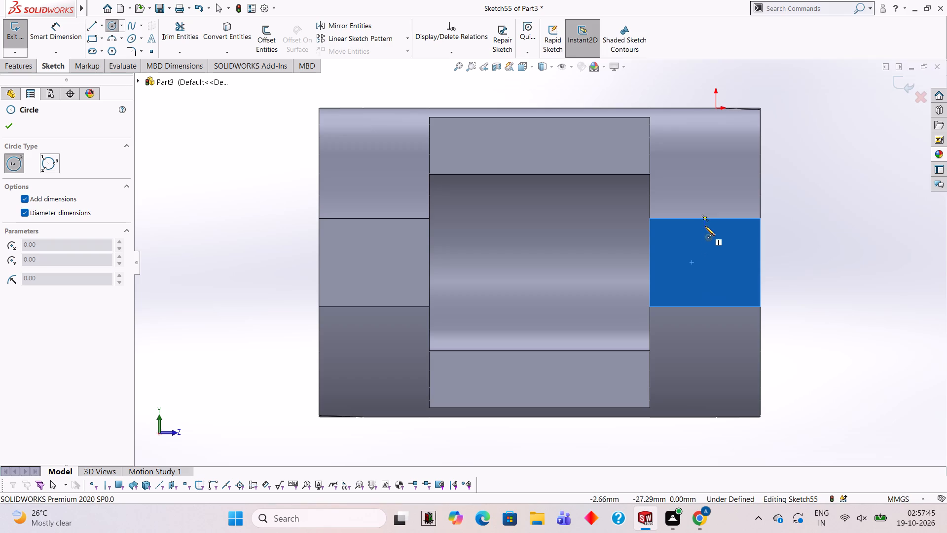
{"action": "scroll", "coordinate": [705, 228], "scroll_direction": "down", "scroll_amount": 4}
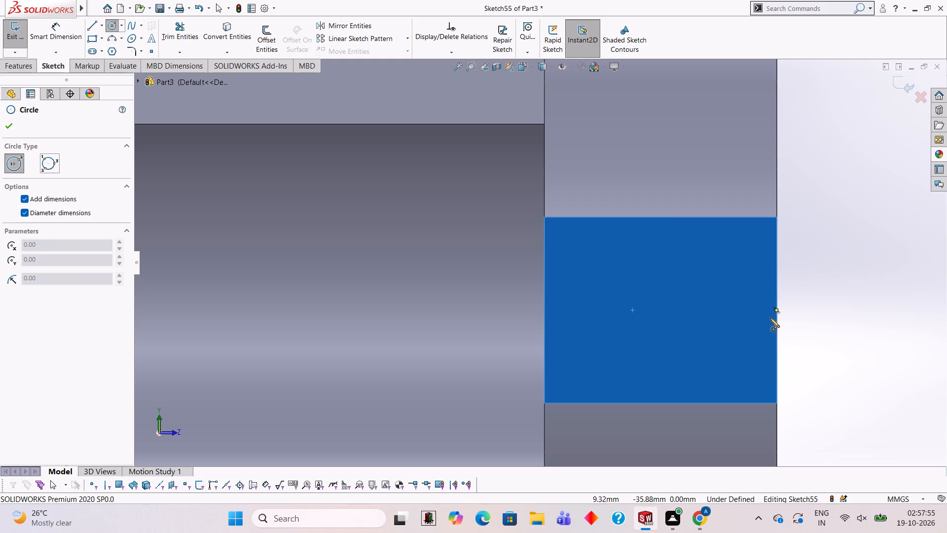
{"action": "scroll", "coordinate": [777, 311], "scroll_direction": "down", "scroll_amount": 2}
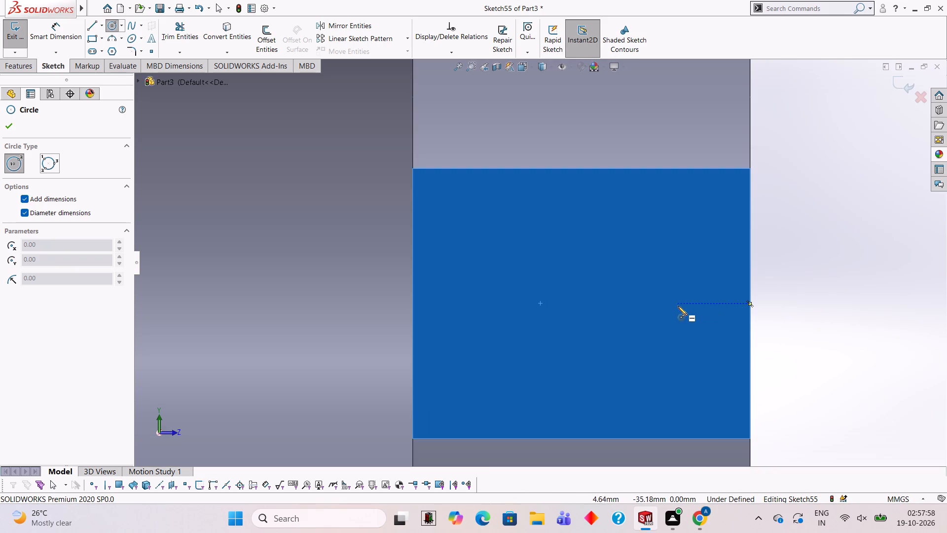
{"action": "left_click", "coordinate": [580, 306]}
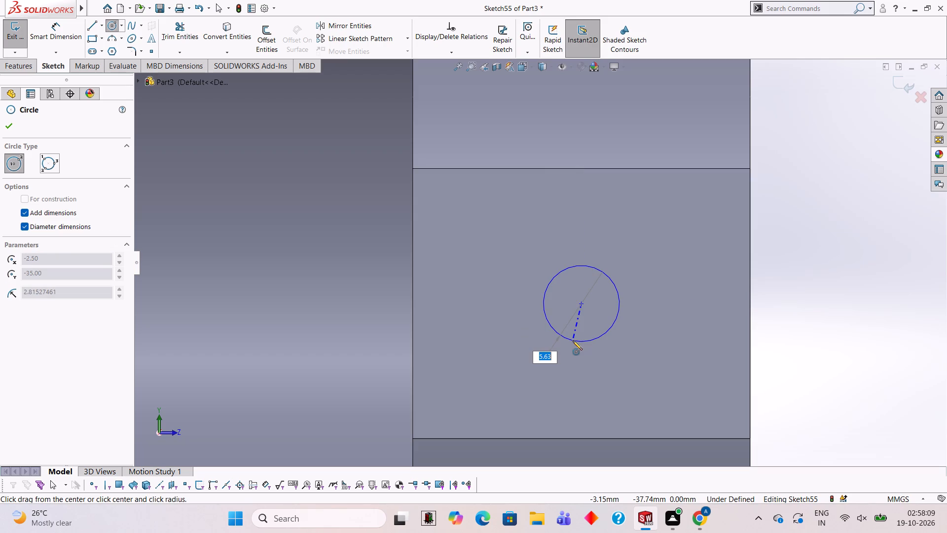
{"action": "type", "text": "10"}
{"action": "key", "text": "Return"}
Sketch a second 10 mm diameter circle centred on the other projection's end face, level with the first circle.
{"action": "scroll", "coordinate": [421, 345], "scroll_direction": "up", "scroll_amount": 1}
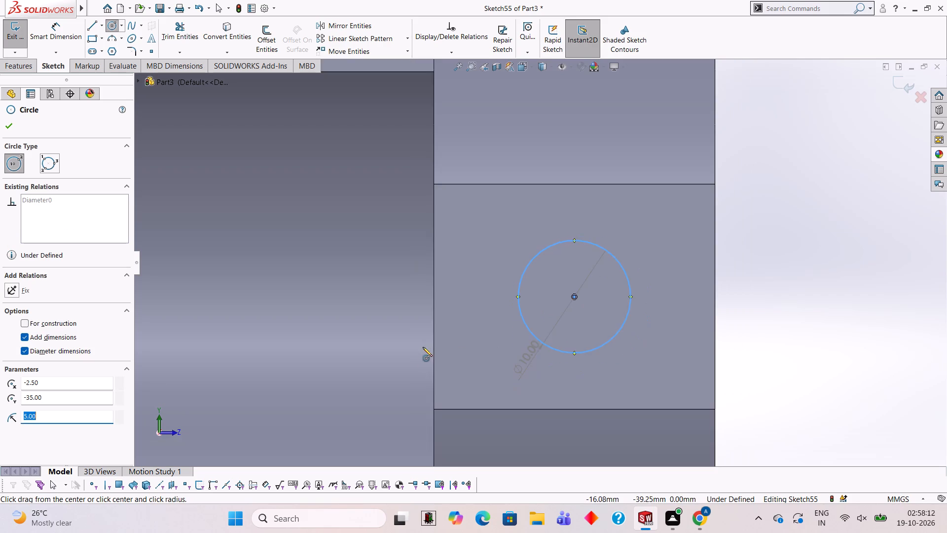
{"action": "scroll", "coordinate": [421, 351], "scroll_direction": "up", "scroll_amount": 6}
{"action": "scroll", "coordinate": [307, 326], "scroll_direction": "down", "scroll_amount": 1}
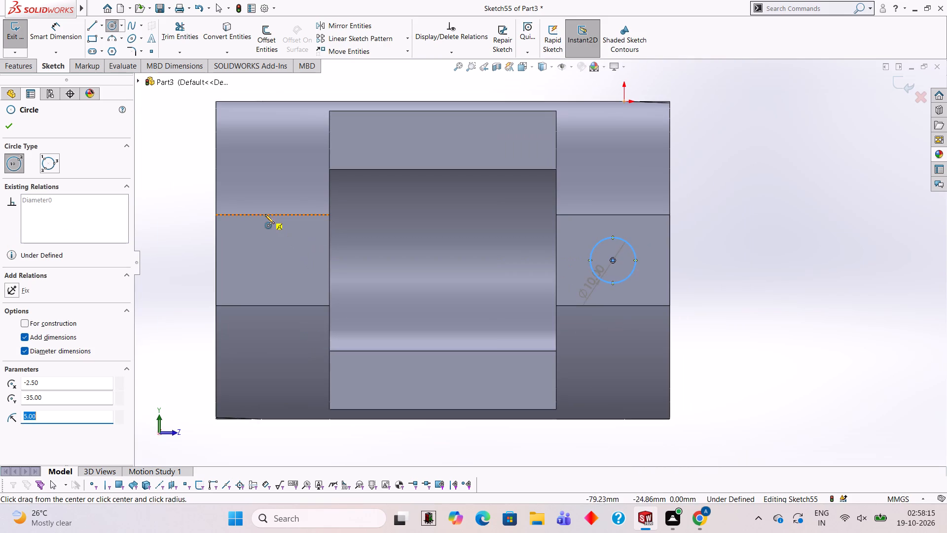
{"action": "scroll", "coordinate": [259, 237], "scroll_direction": "down", "scroll_amount": 2}
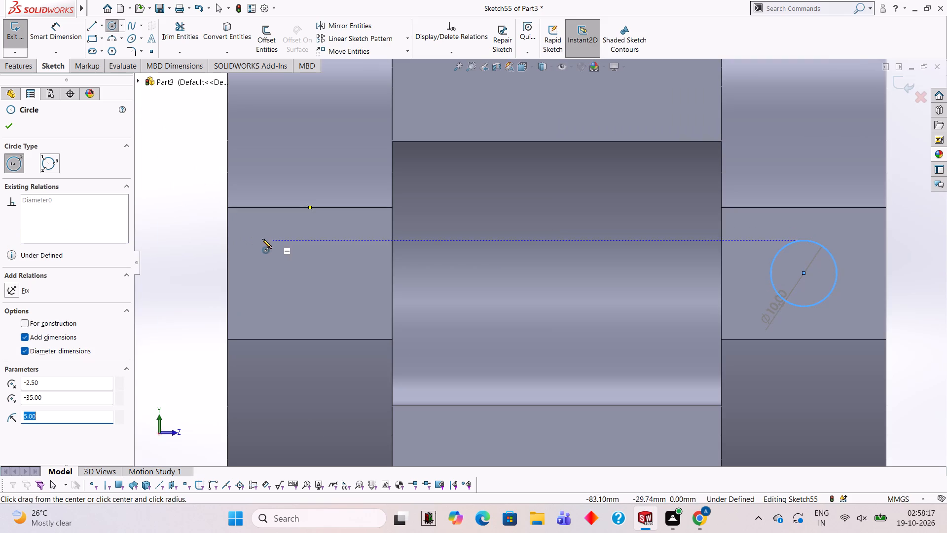
{"action": "left_click", "coordinate": [309, 272]}
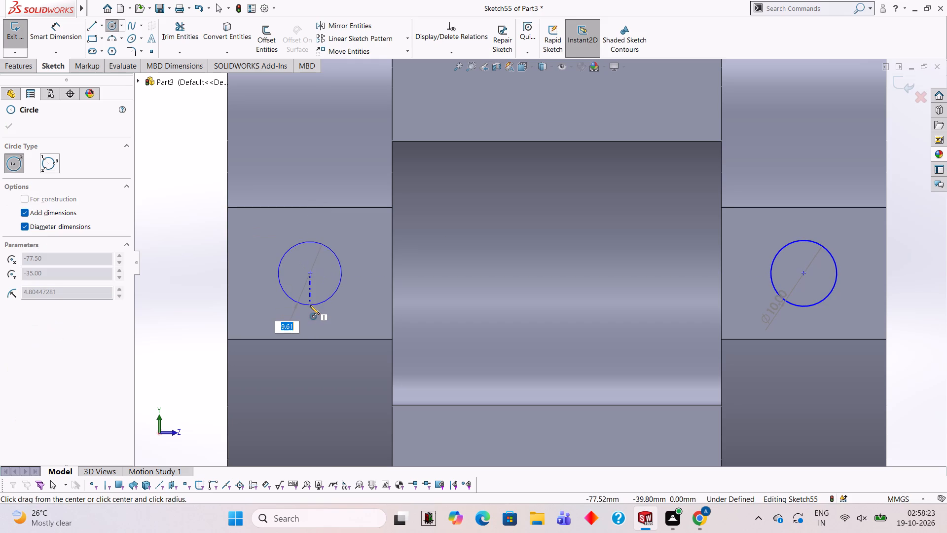
{"action": "type", "text": "10"}
{"action": "key", "text": "Return"}
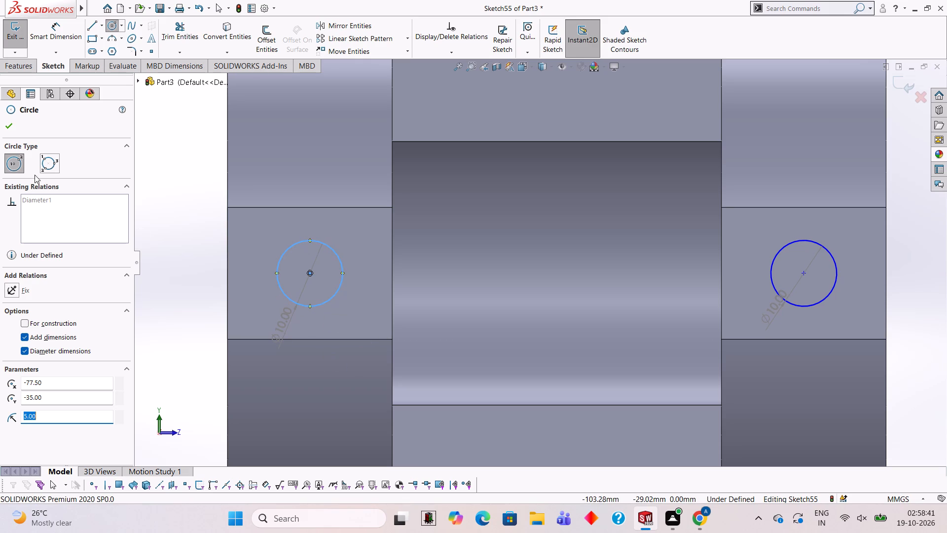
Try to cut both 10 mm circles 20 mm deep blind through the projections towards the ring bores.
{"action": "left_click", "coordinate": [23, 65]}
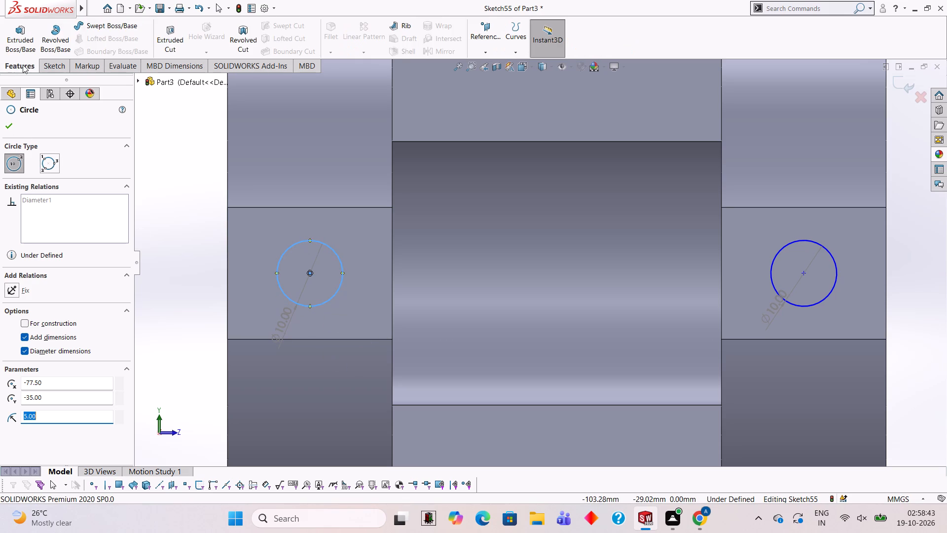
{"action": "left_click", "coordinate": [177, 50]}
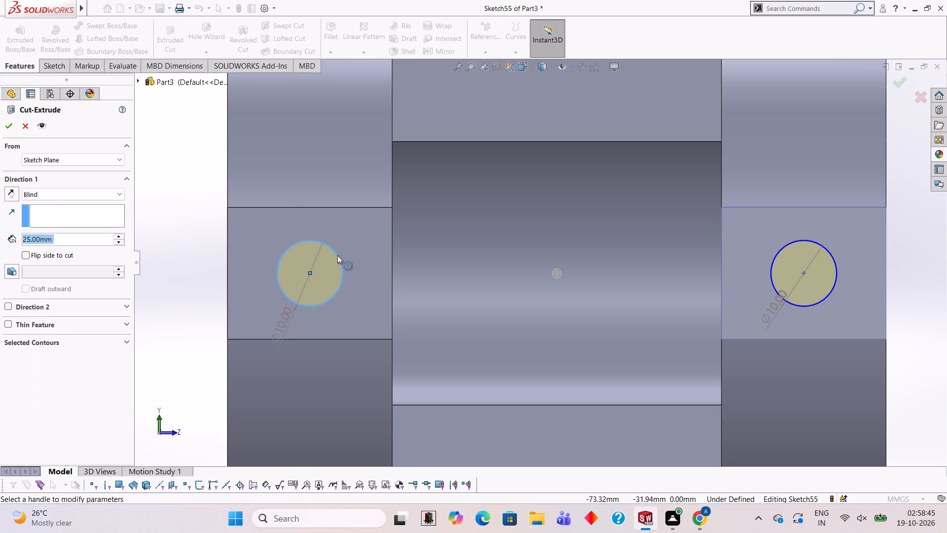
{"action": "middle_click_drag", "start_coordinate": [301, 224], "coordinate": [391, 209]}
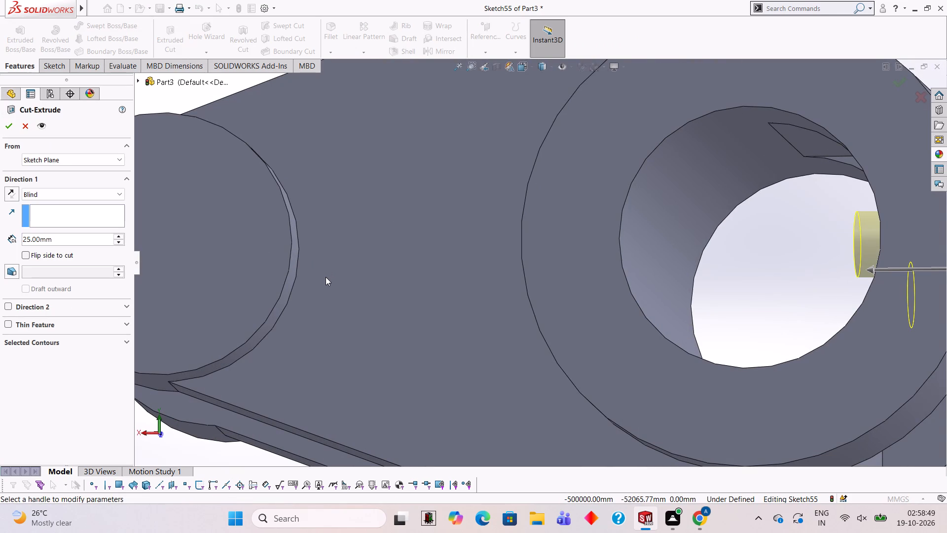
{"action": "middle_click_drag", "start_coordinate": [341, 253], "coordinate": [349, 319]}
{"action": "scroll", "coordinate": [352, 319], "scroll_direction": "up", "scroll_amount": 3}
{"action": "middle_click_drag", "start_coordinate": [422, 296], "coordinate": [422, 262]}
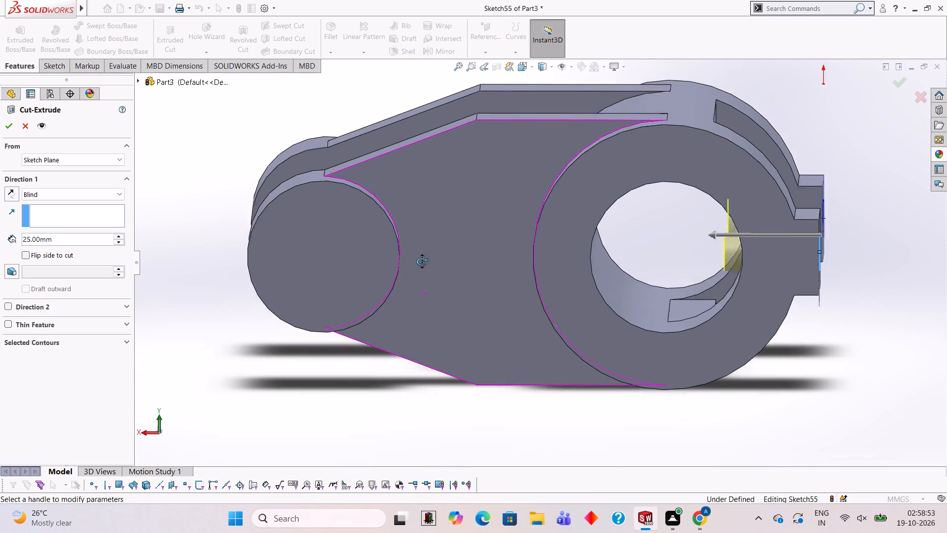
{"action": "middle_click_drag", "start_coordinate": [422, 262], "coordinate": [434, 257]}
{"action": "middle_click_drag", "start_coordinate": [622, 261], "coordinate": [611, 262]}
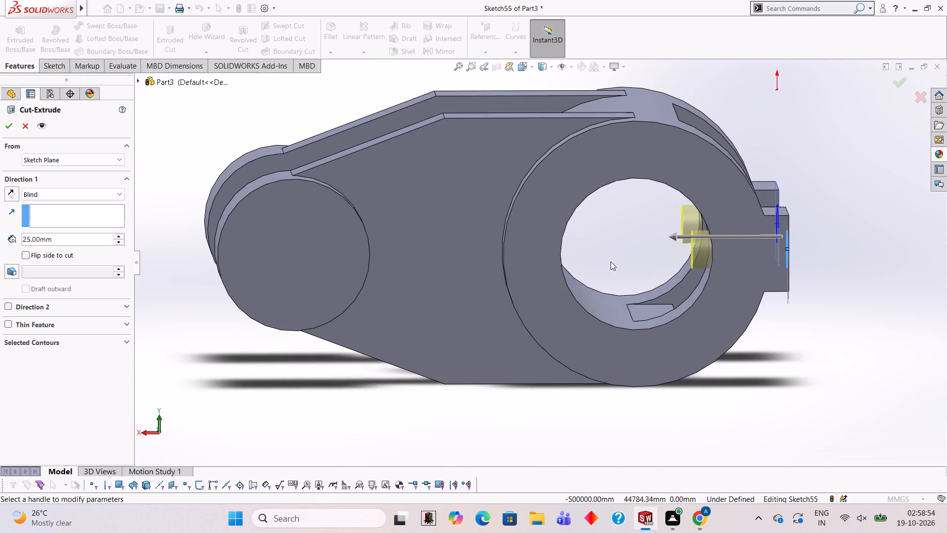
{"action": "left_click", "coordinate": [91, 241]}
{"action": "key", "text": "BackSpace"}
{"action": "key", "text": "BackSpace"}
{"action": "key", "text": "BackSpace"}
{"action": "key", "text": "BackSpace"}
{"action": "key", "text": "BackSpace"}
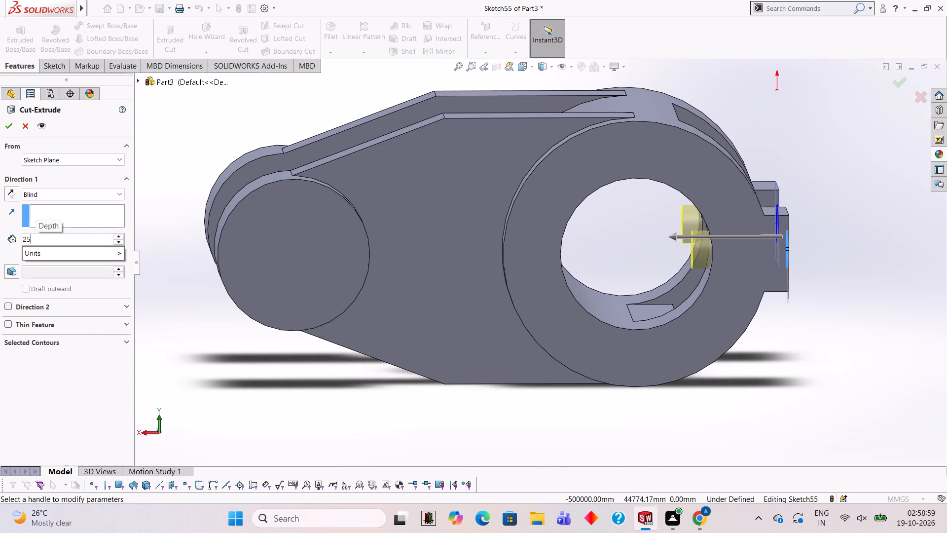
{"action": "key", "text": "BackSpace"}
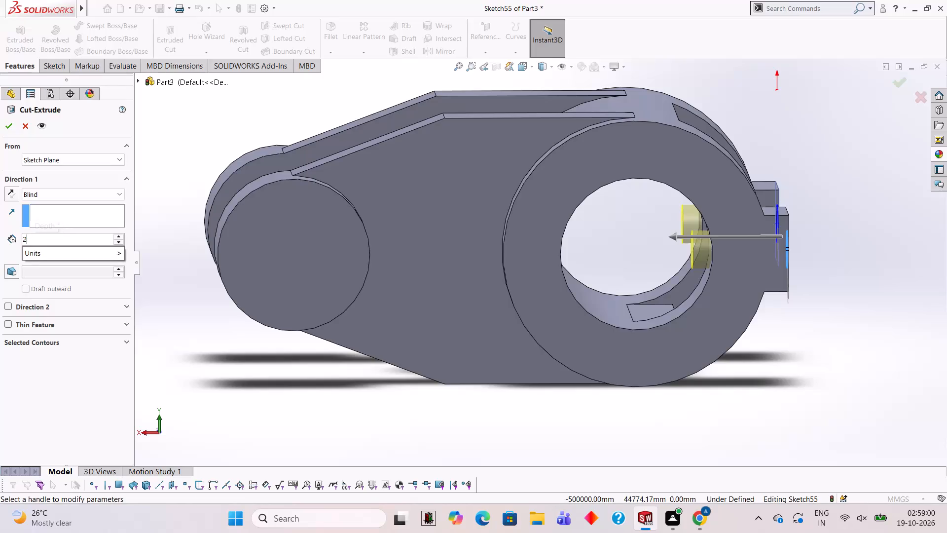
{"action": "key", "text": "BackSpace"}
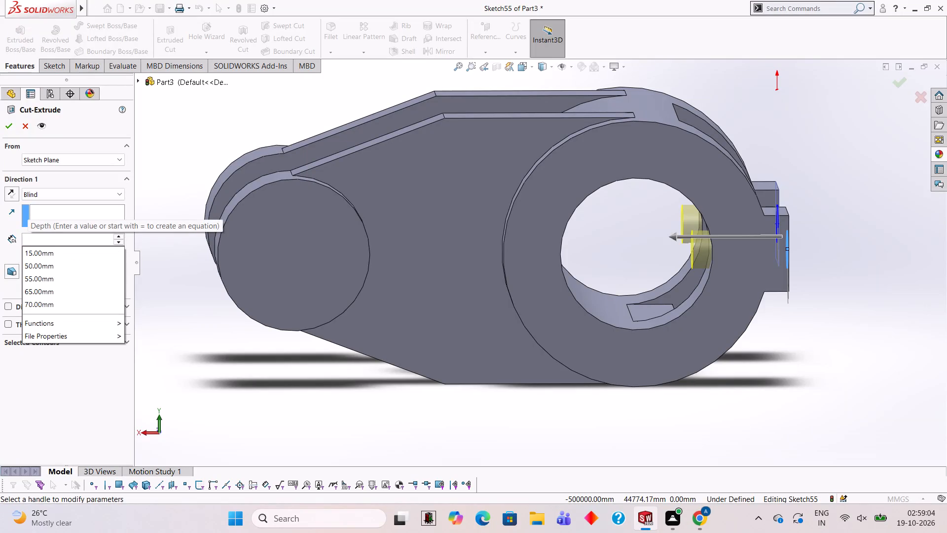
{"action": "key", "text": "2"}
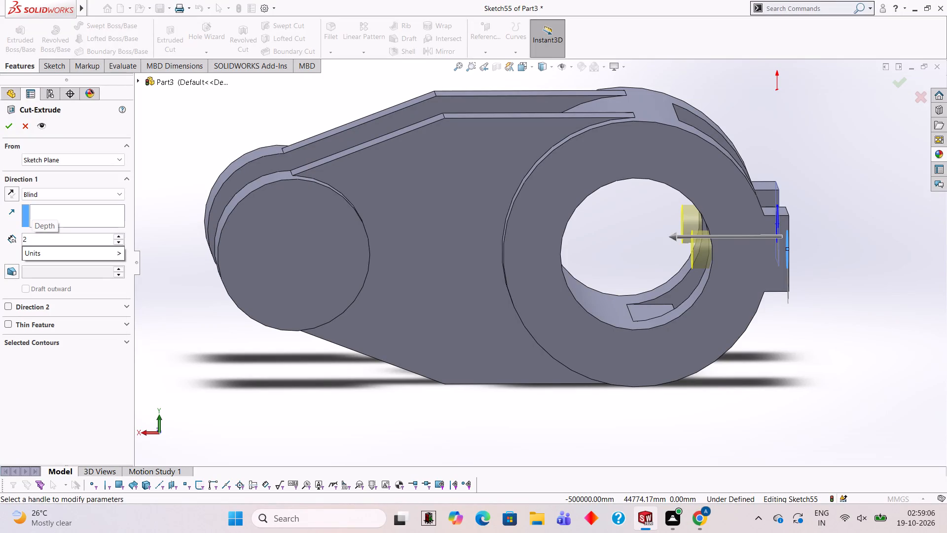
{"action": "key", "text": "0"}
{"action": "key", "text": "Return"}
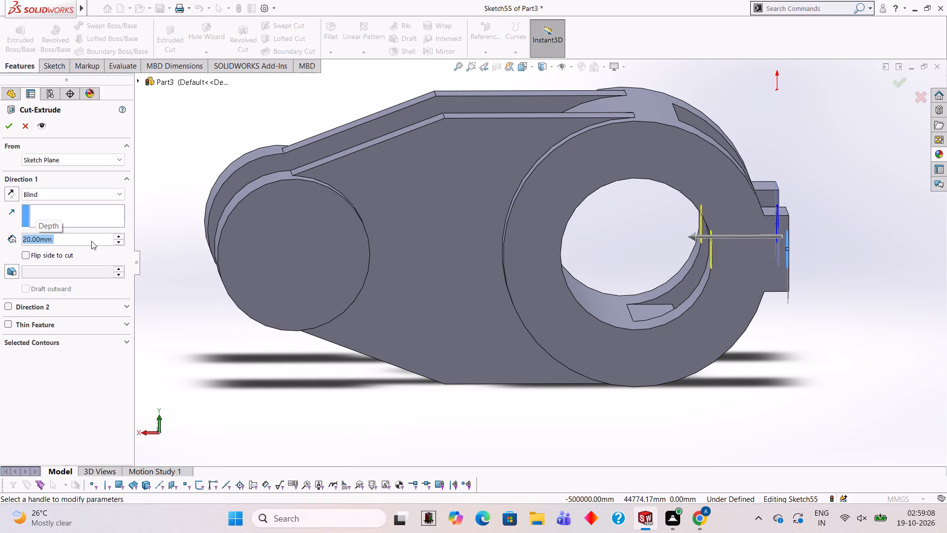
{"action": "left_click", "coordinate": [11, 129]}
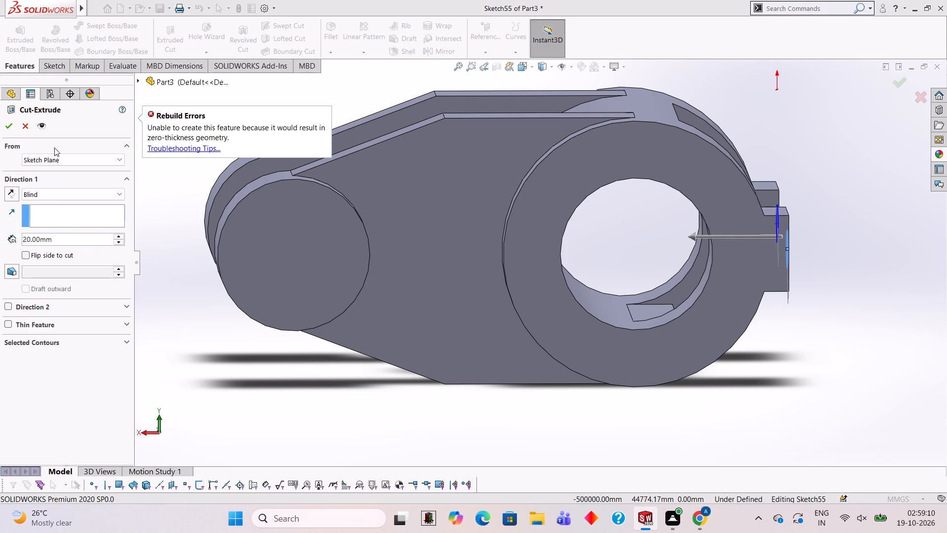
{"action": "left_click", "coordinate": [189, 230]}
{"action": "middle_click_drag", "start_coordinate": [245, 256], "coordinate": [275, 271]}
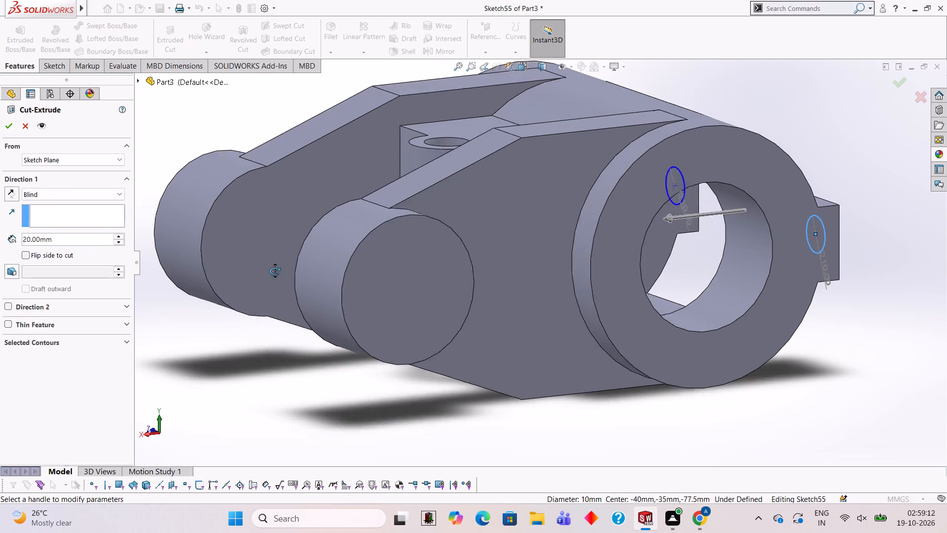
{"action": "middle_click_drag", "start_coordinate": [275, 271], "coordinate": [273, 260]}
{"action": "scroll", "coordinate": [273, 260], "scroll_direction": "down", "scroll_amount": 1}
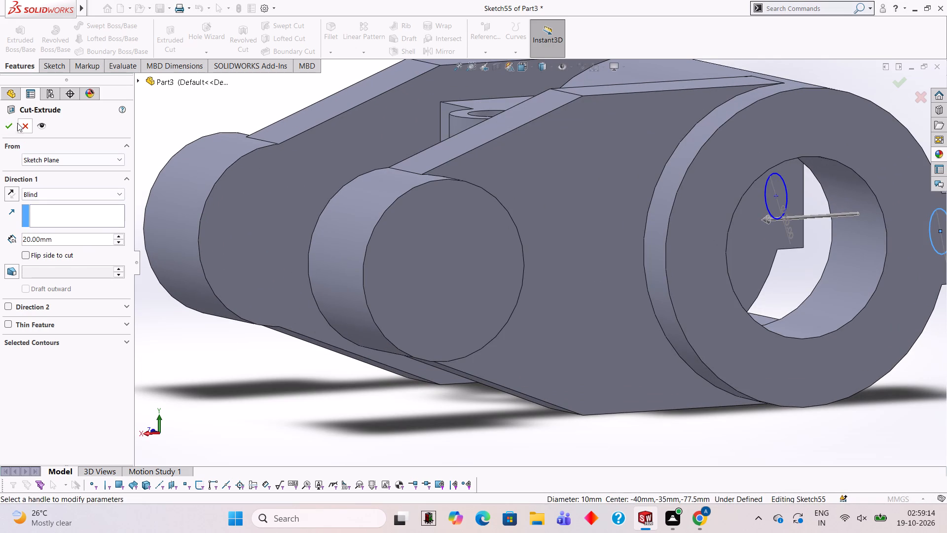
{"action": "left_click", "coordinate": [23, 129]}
Cut both 10 mm circles 25 mm deep blind through the projections towards the ring bores.
{"action": "left_click", "coordinate": [176, 38]}
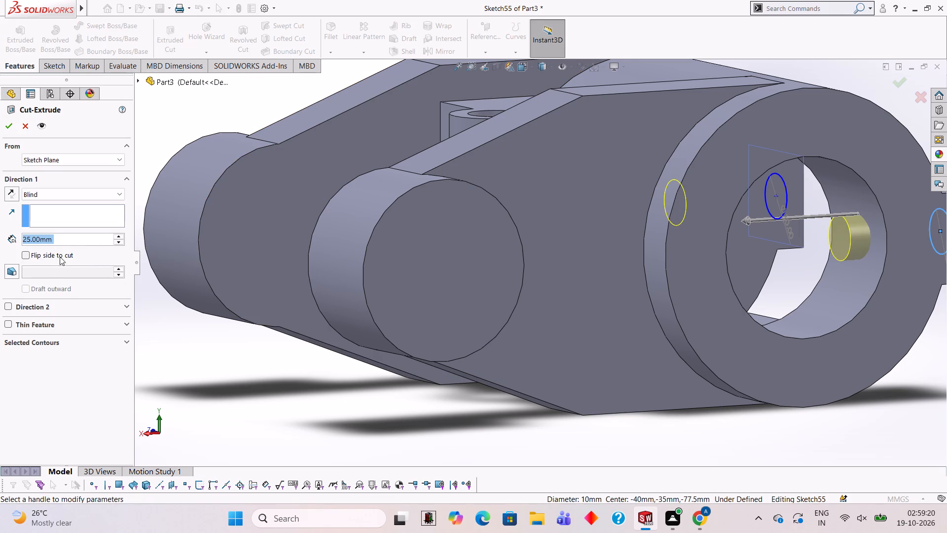
{"action": "scroll", "coordinate": [599, 241], "scroll_direction": "down", "scroll_amount": 2}
{"action": "middle_click_drag", "start_coordinate": [589, 233], "coordinate": [543, 201]}
{"action": "scroll", "coordinate": [543, 201], "scroll_direction": "up", "scroll_amount": 4}
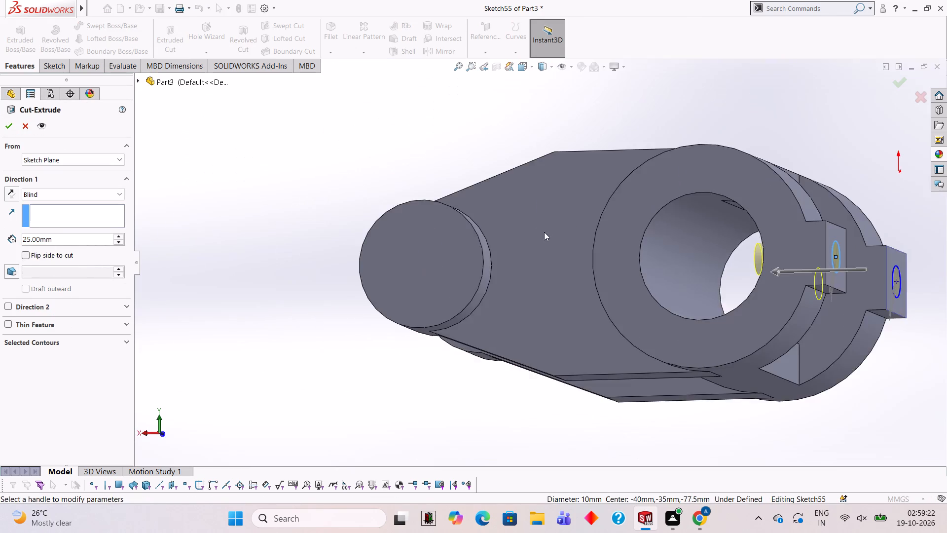
{"action": "scroll", "coordinate": [538, 227], "scroll_direction": "up", "scroll_amount": 2}
{"action": "middle_click_drag", "start_coordinate": [542, 241], "coordinate": [517, 285]}
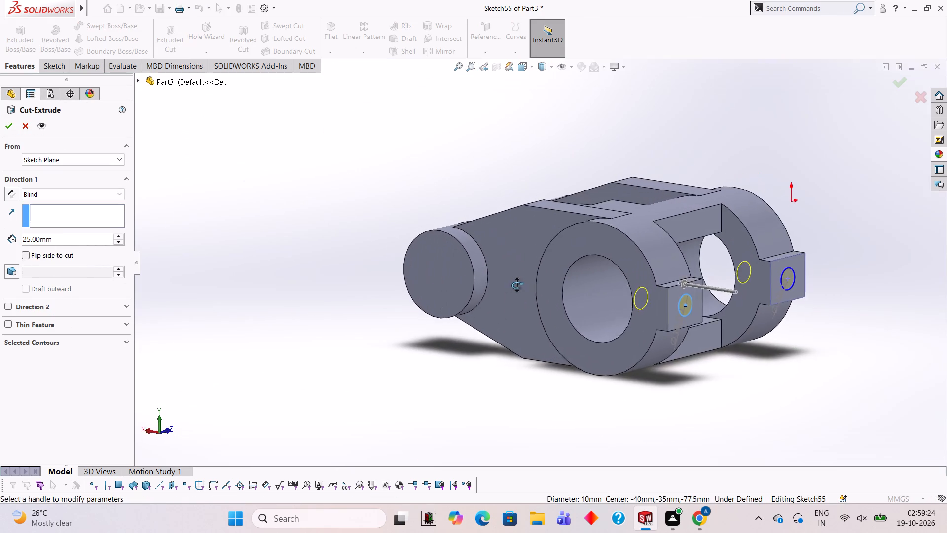
{"action": "middle_click_drag", "start_coordinate": [517, 285], "coordinate": [534, 284]}
{"action": "middle_click", "coordinate": [535, 284]}
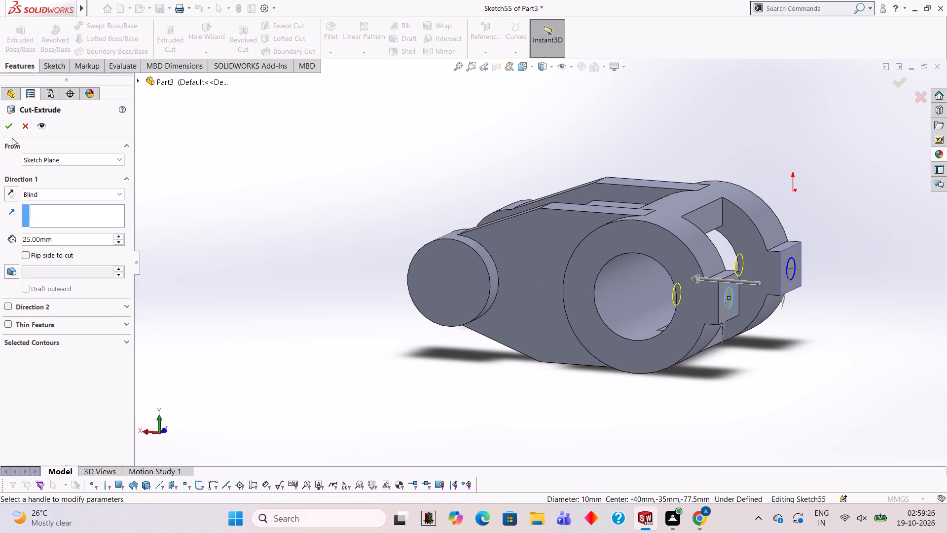
{"action": "left_click", "coordinate": [8, 131]}
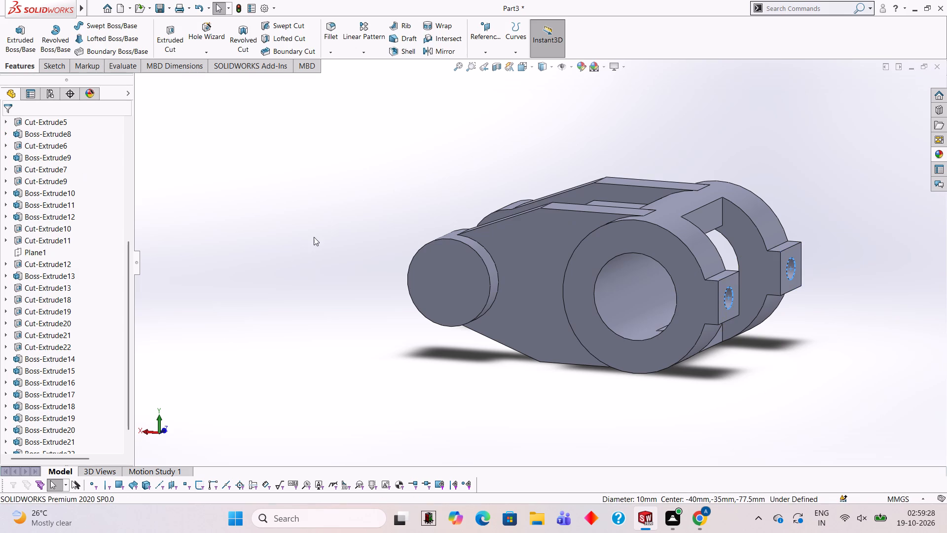
Examine the two projection holes and the whole bracket from several angles.
{"action": "left_click", "coordinate": [314, 237]}
{"action": "middle_click_drag", "start_coordinate": [332, 249], "coordinate": [258, 230]}
{"action": "scroll", "coordinate": [257, 230], "scroll_direction": "up", "scroll_amount": 3}
{"action": "middle_click_drag", "start_coordinate": [416, 248], "coordinate": [392, 251]}
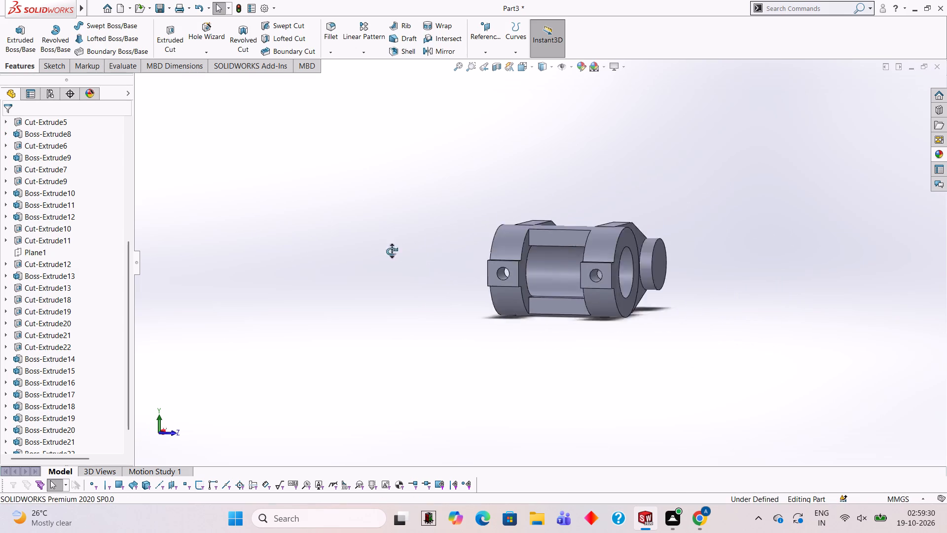
{"action": "middle_click_drag", "start_coordinate": [392, 251], "coordinate": [346, 257]}
{"action": "scroll", "coordinate": [596, 275], "scroll_direction": "up", "scroll_amount": 2}
{"action": "scroll", "coordinate": [581, 285], "scroll_direction": "down", "scroll_amount": 2}
{"action": "scroll", "coordinate": [532, 260], "scroll_direction": "down", "scroll_amount": 3}
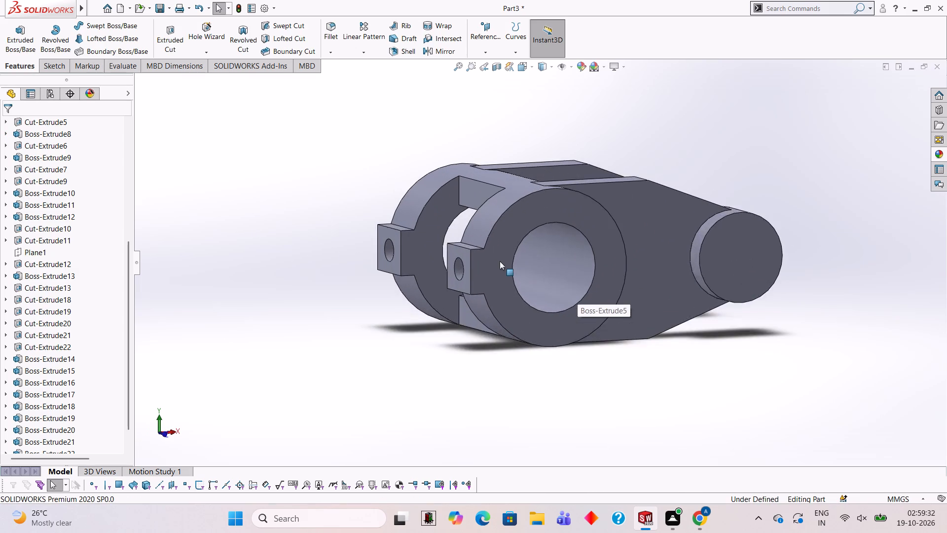
{"action": "scroll", "coordinate": [495, 261], "scroll_direction": "down", "scroll_amount": 3}
{"action": "middle_click_drag", "start_coordinate": [495, 261], "coordinate": [515, 273]}
{"action": "scroll", "coordinate": [518, 282], "scroll_direction": "up", "scroll_amount": 4}
{"action": "scroll", "coordinate": [523, 286], "scroll_direction": "down", "scroll_amount": 1}
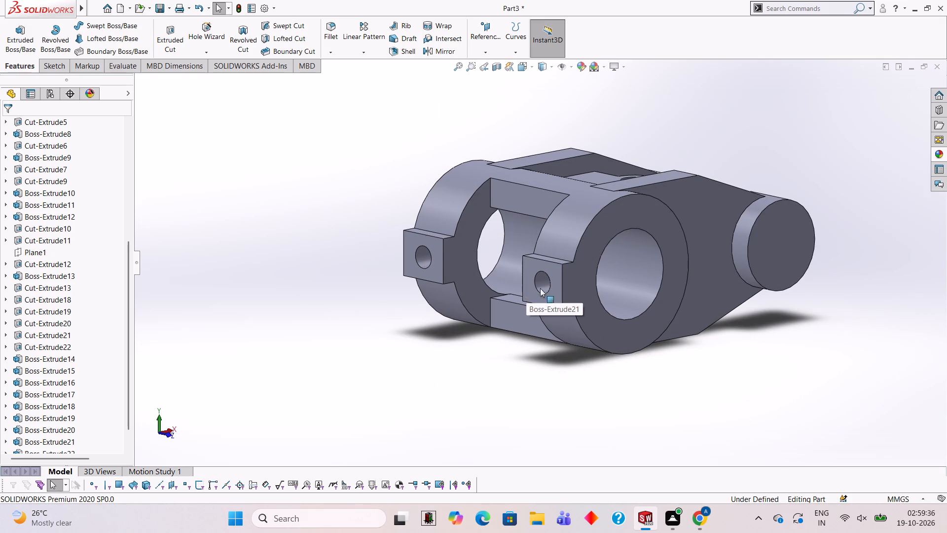
{"action": "scroll", "coordinate": [686, 271], "scroll_direction": "up", "scroll_amount": 2}
{"action": "scroll", "coordinate": [686, 271], "scroll_direction": "down", "scroll_amount": 2}
{"action": "middle_click_drag", "start_coordinate": [682, 203], "coordinate": [673, 232]}
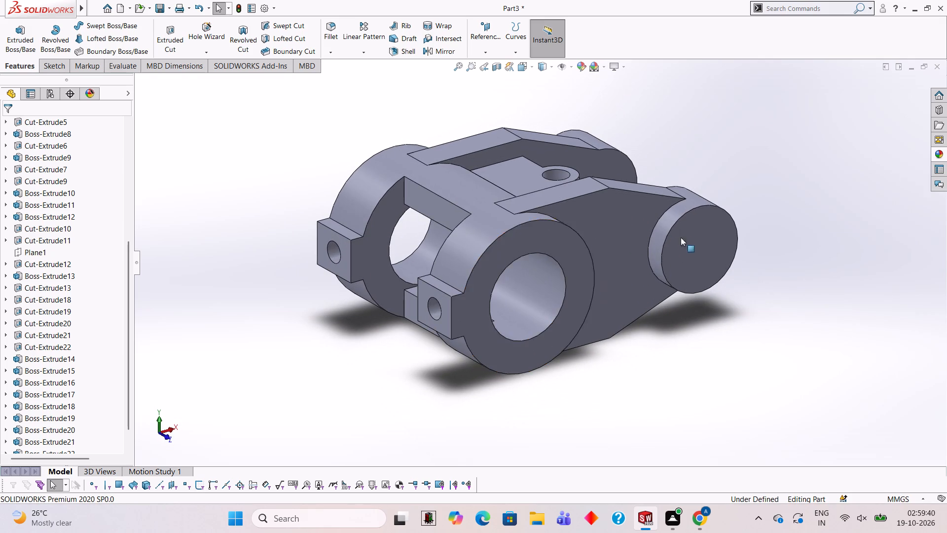
{"action": "scroll", "coordinate": [737, 263], "scroll_direction": "up", "scroll_amount": 2}
{"action": "scroll", "coordinate": [543, 254], "scroll_direction": "down", "scroll_amount": 2}
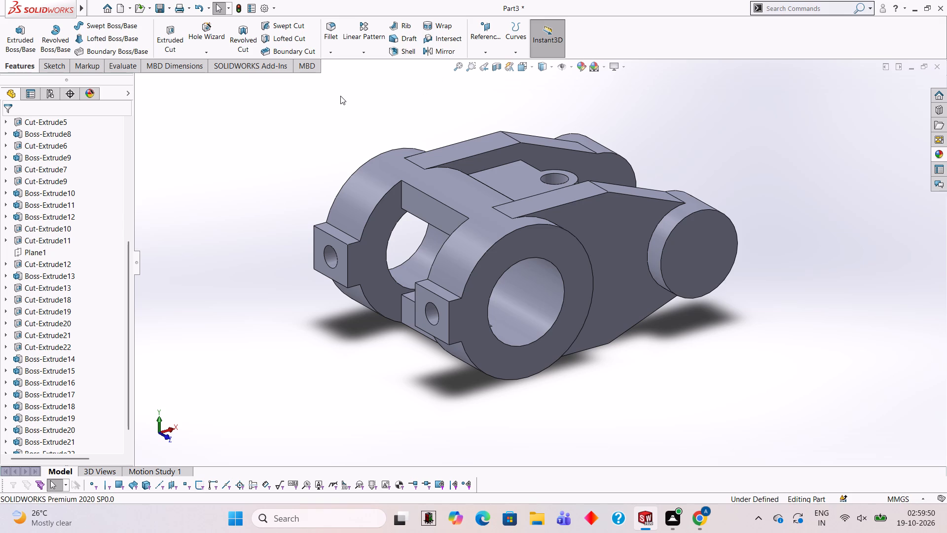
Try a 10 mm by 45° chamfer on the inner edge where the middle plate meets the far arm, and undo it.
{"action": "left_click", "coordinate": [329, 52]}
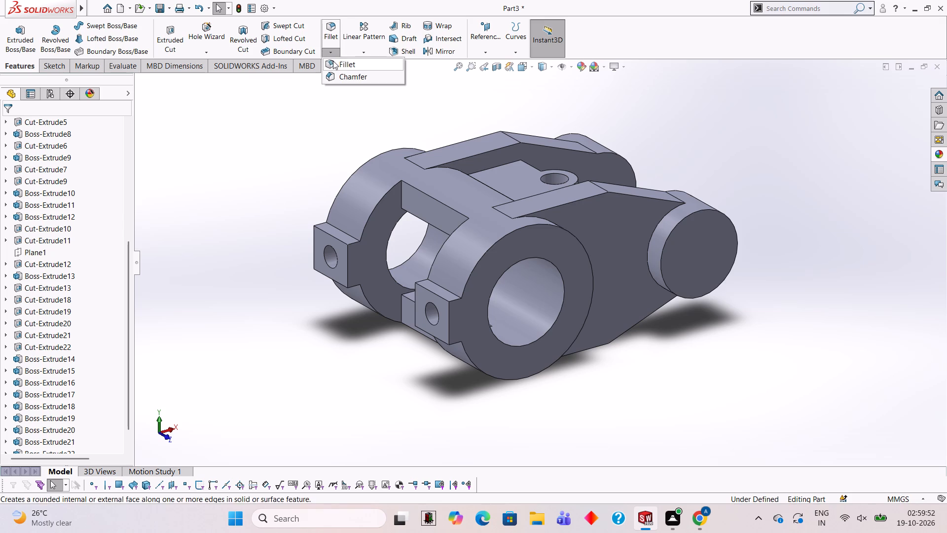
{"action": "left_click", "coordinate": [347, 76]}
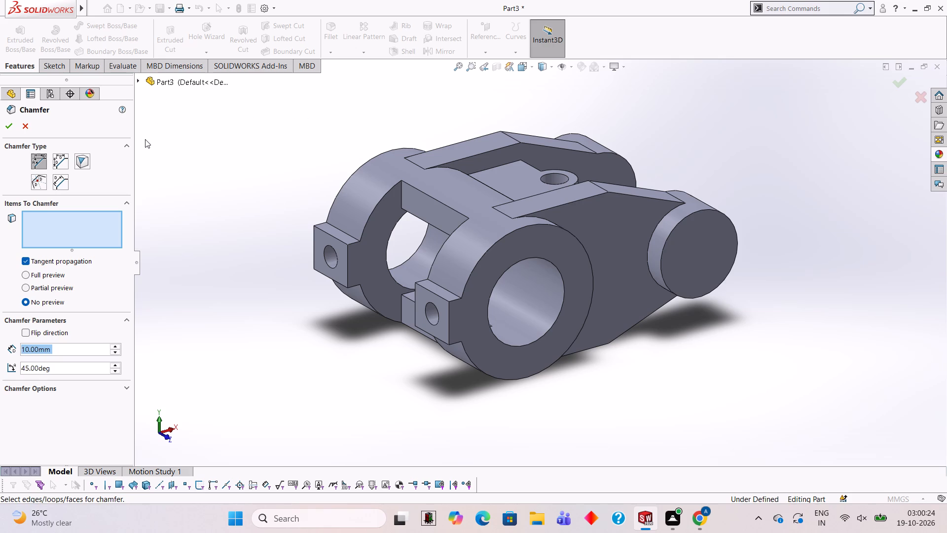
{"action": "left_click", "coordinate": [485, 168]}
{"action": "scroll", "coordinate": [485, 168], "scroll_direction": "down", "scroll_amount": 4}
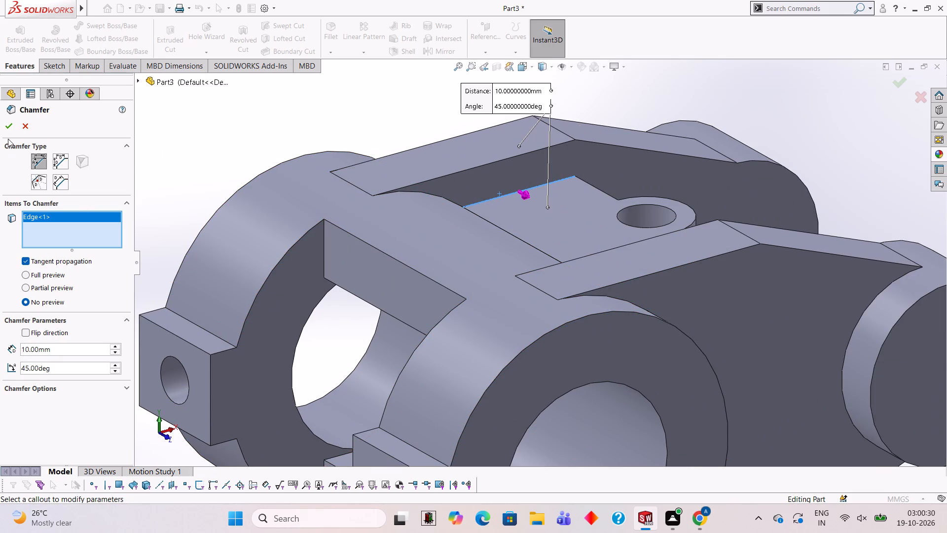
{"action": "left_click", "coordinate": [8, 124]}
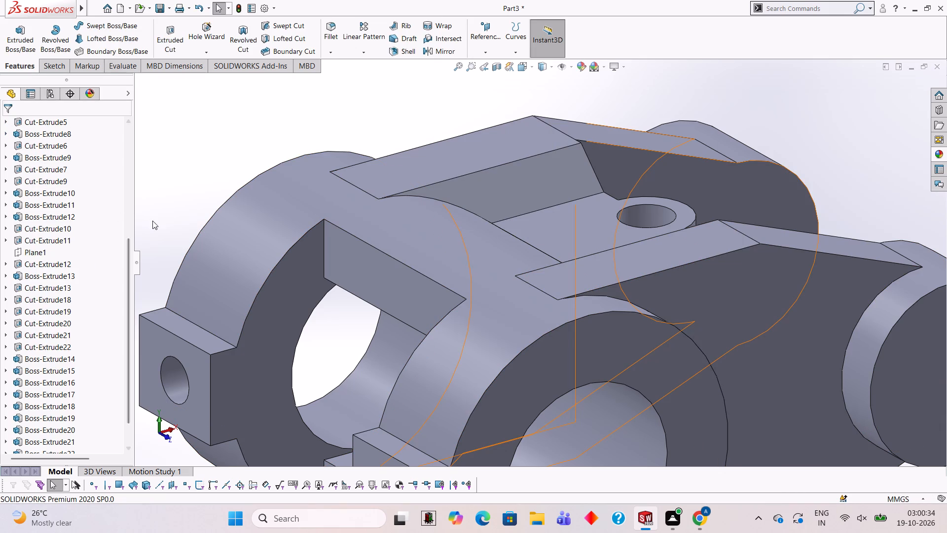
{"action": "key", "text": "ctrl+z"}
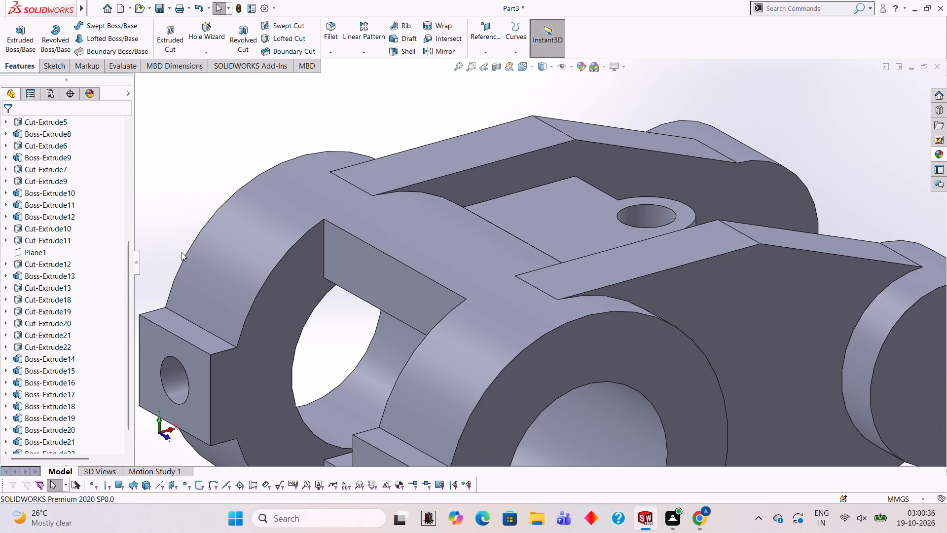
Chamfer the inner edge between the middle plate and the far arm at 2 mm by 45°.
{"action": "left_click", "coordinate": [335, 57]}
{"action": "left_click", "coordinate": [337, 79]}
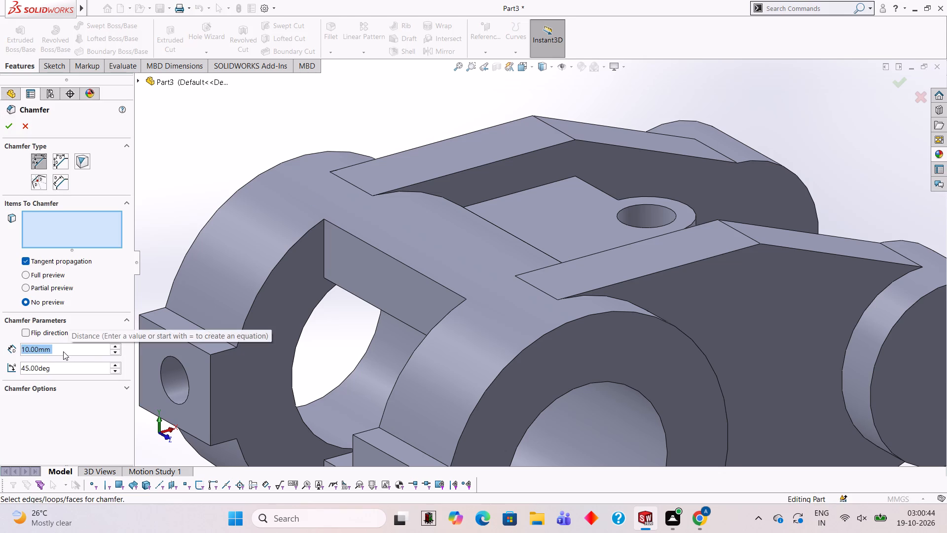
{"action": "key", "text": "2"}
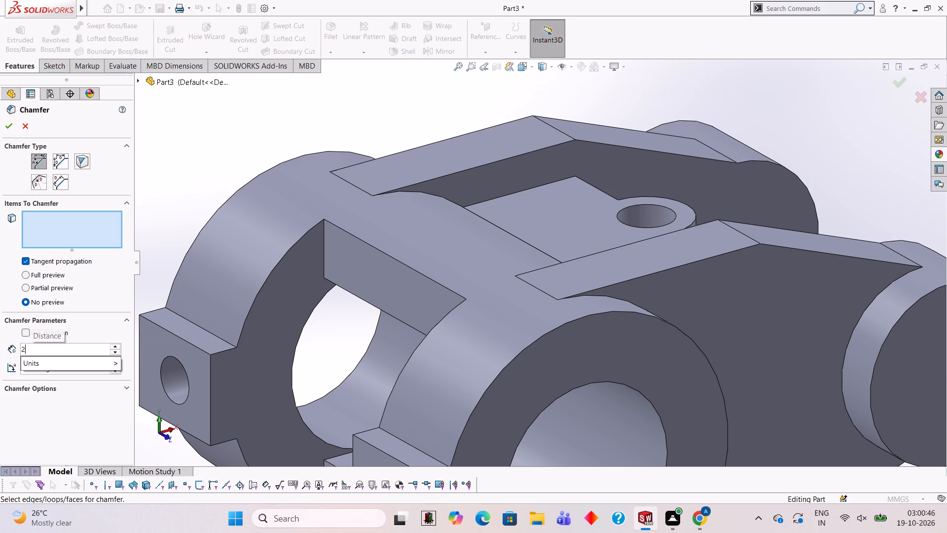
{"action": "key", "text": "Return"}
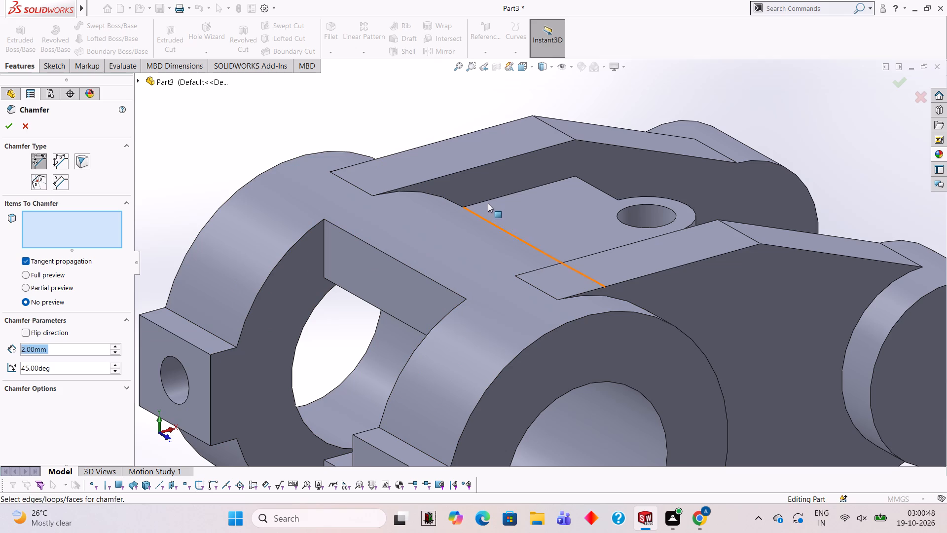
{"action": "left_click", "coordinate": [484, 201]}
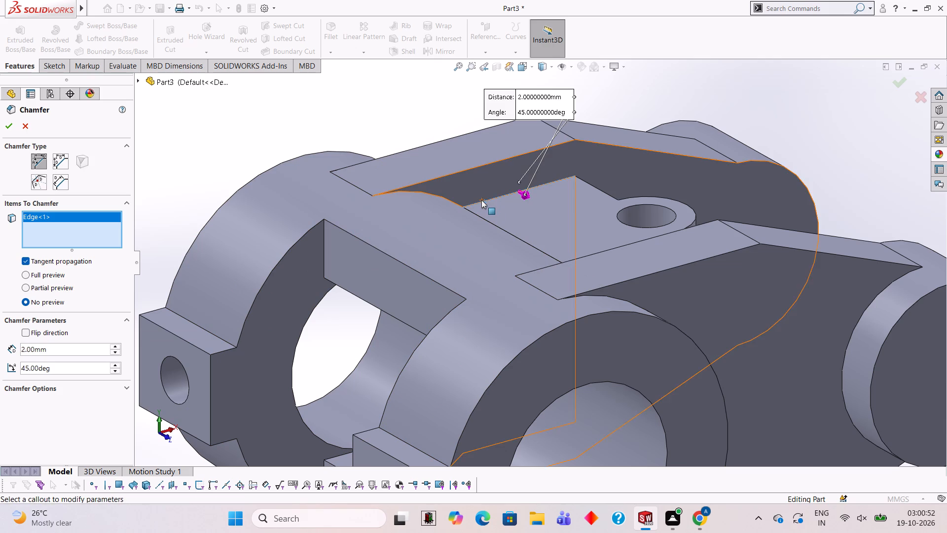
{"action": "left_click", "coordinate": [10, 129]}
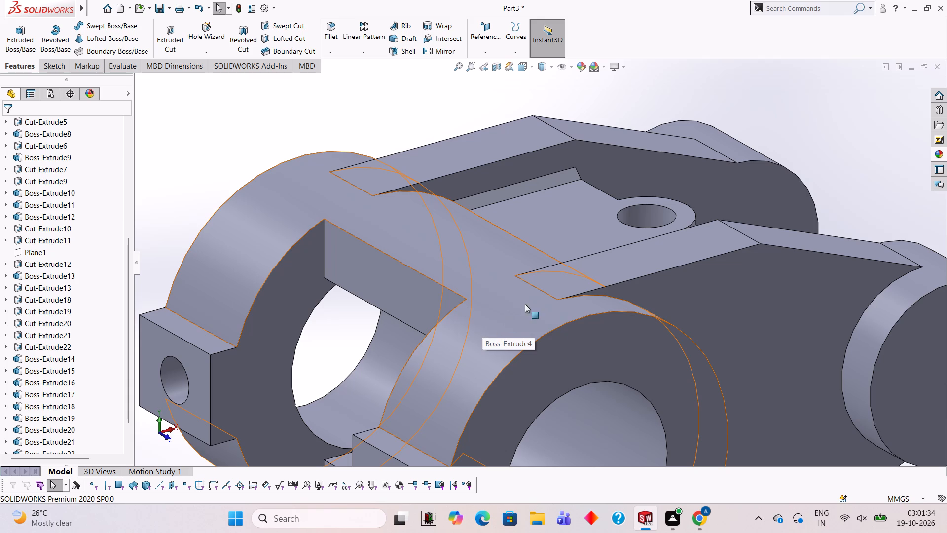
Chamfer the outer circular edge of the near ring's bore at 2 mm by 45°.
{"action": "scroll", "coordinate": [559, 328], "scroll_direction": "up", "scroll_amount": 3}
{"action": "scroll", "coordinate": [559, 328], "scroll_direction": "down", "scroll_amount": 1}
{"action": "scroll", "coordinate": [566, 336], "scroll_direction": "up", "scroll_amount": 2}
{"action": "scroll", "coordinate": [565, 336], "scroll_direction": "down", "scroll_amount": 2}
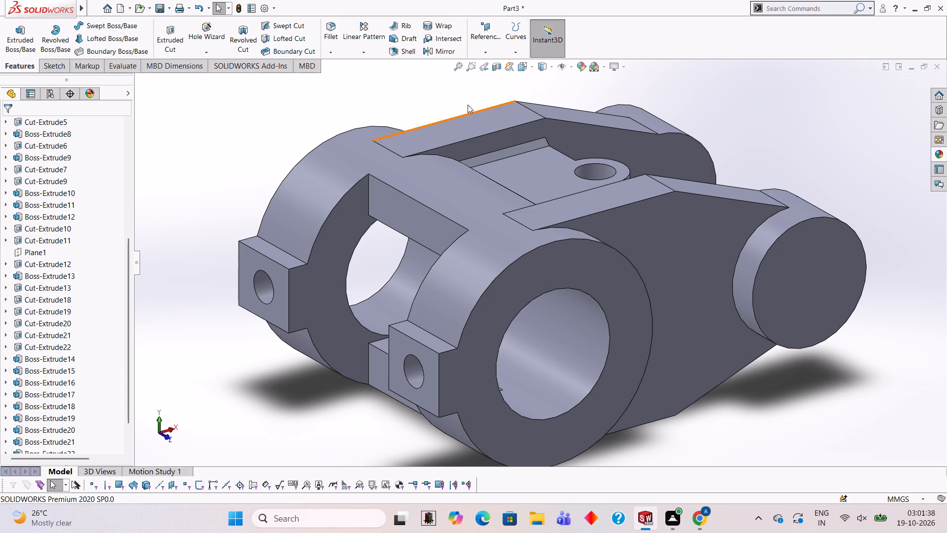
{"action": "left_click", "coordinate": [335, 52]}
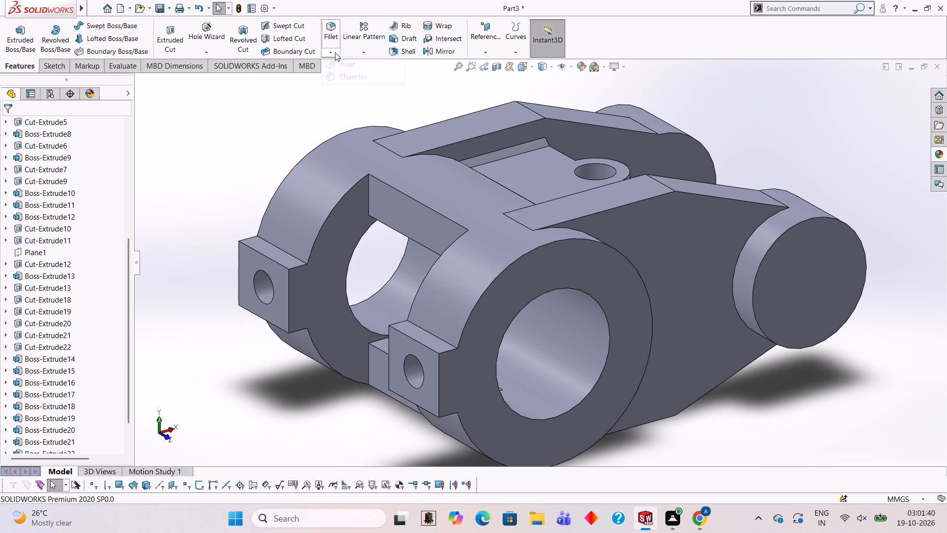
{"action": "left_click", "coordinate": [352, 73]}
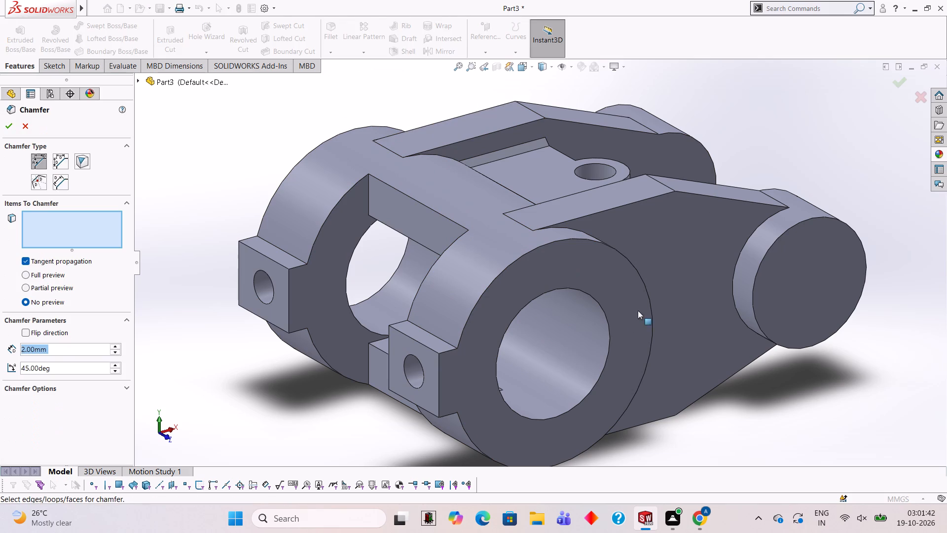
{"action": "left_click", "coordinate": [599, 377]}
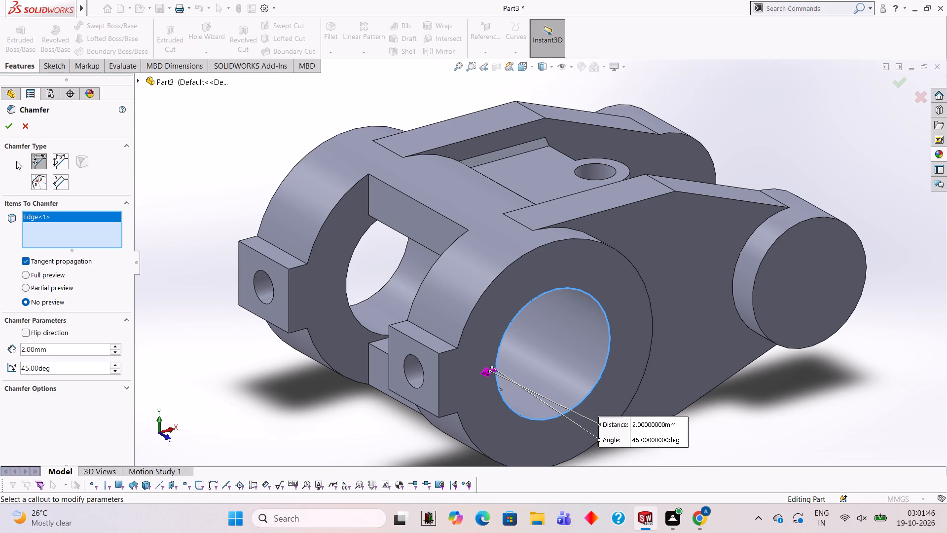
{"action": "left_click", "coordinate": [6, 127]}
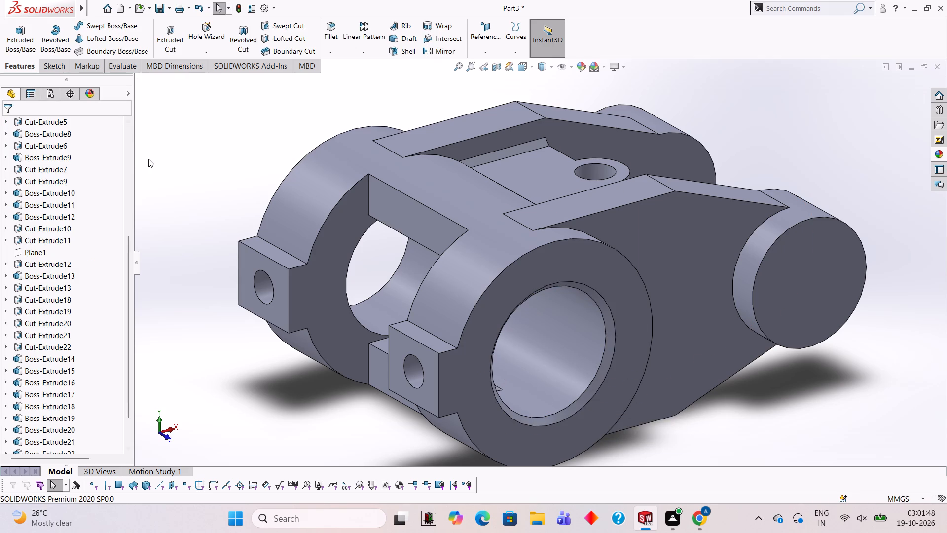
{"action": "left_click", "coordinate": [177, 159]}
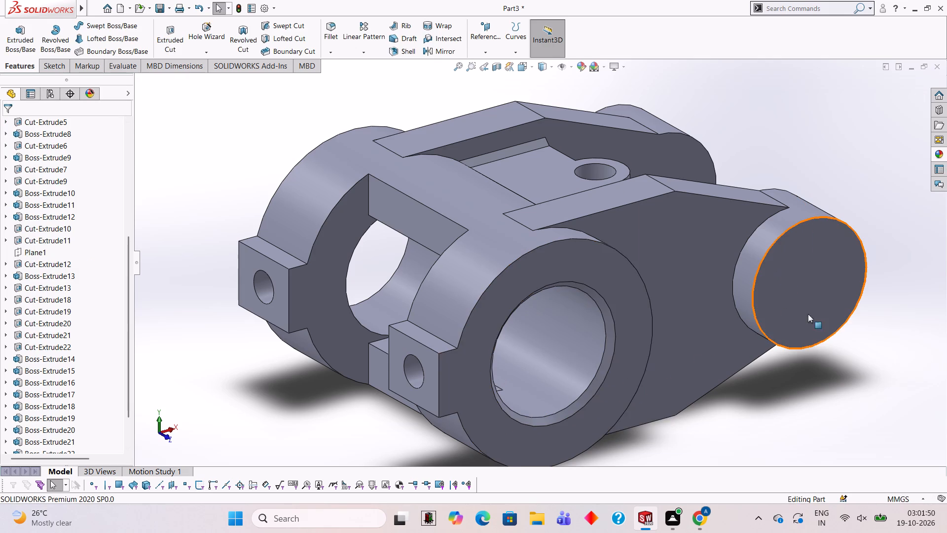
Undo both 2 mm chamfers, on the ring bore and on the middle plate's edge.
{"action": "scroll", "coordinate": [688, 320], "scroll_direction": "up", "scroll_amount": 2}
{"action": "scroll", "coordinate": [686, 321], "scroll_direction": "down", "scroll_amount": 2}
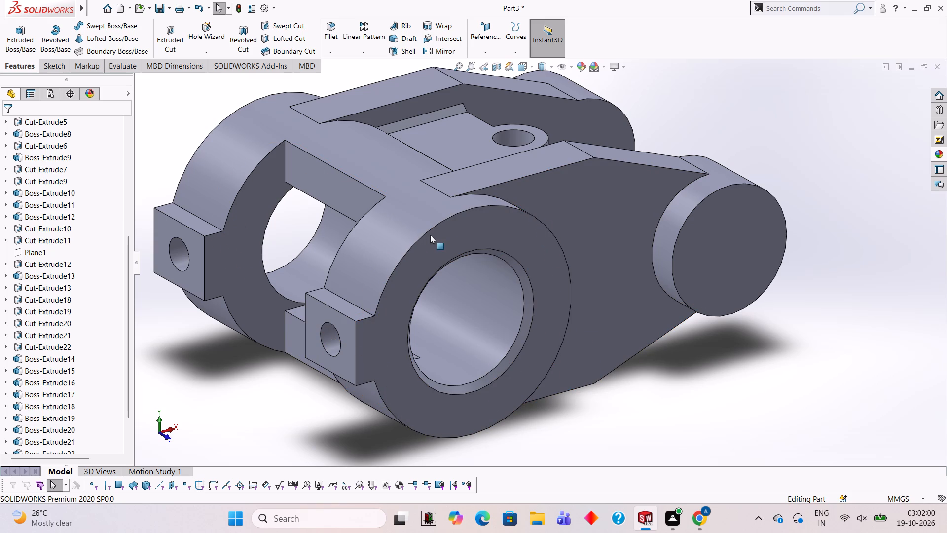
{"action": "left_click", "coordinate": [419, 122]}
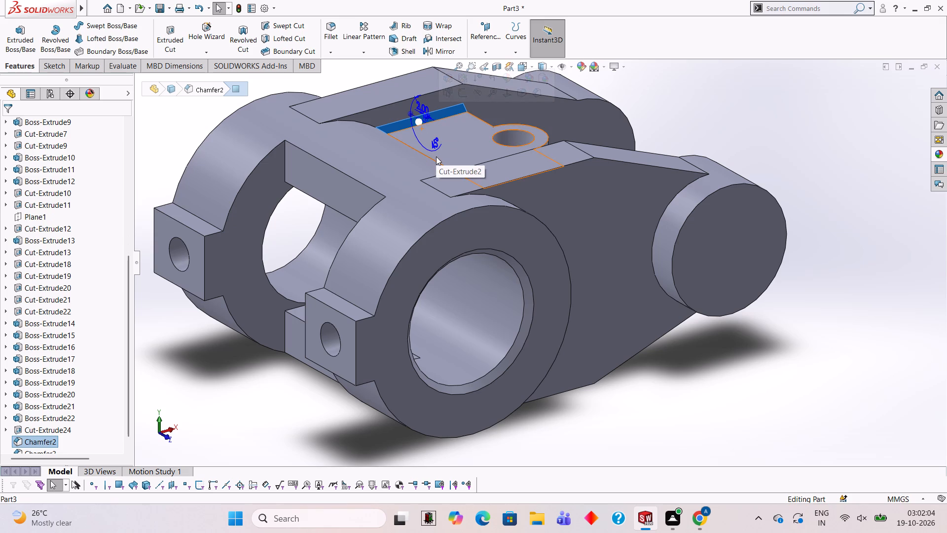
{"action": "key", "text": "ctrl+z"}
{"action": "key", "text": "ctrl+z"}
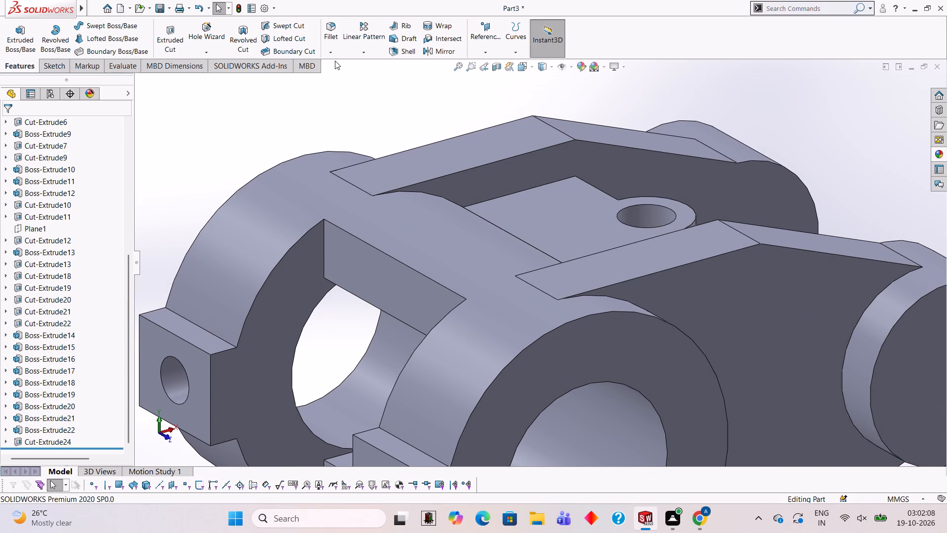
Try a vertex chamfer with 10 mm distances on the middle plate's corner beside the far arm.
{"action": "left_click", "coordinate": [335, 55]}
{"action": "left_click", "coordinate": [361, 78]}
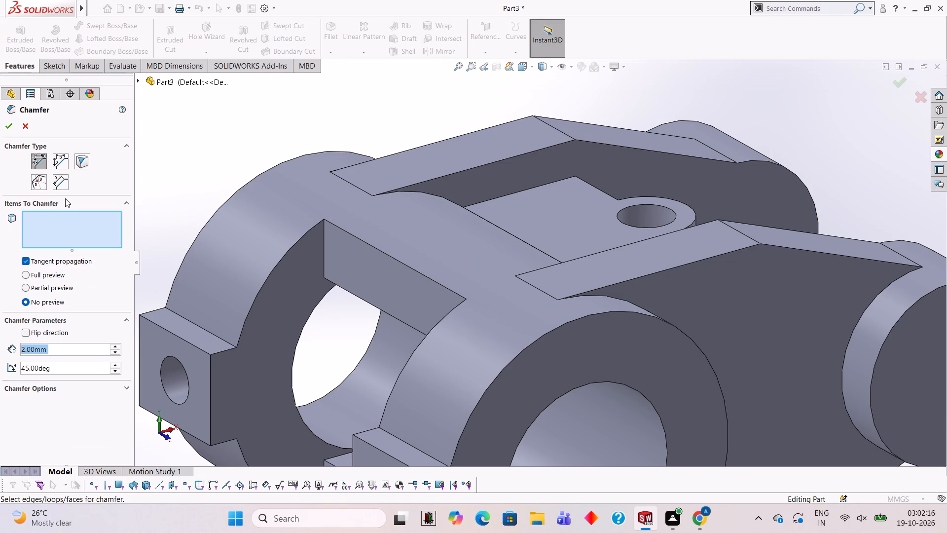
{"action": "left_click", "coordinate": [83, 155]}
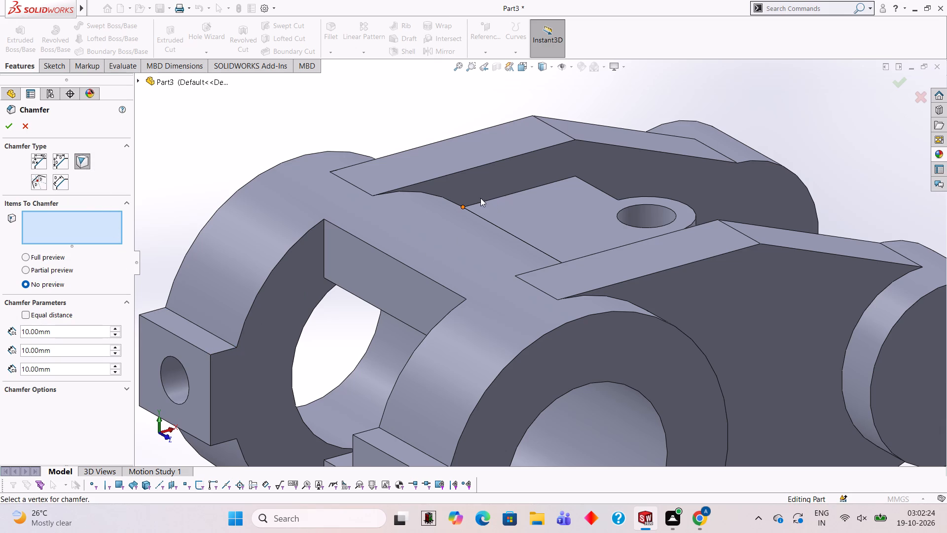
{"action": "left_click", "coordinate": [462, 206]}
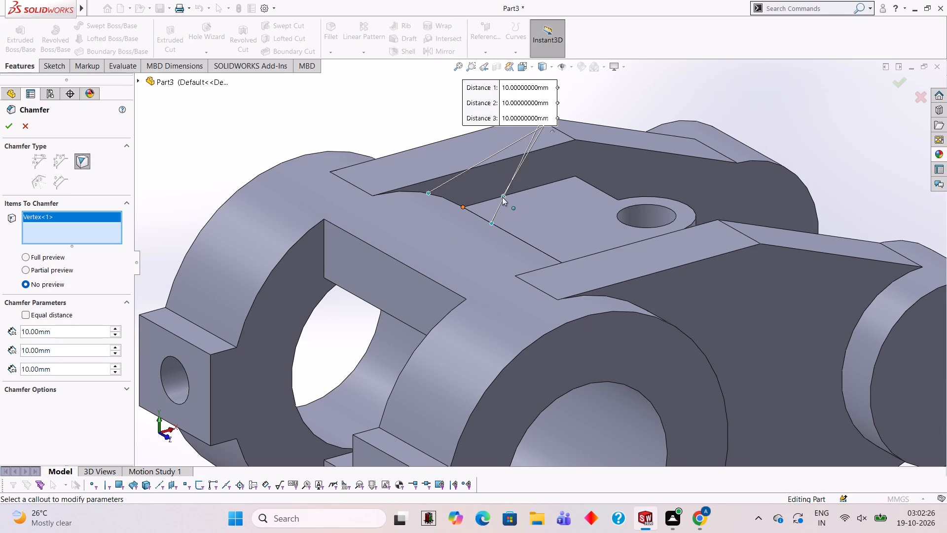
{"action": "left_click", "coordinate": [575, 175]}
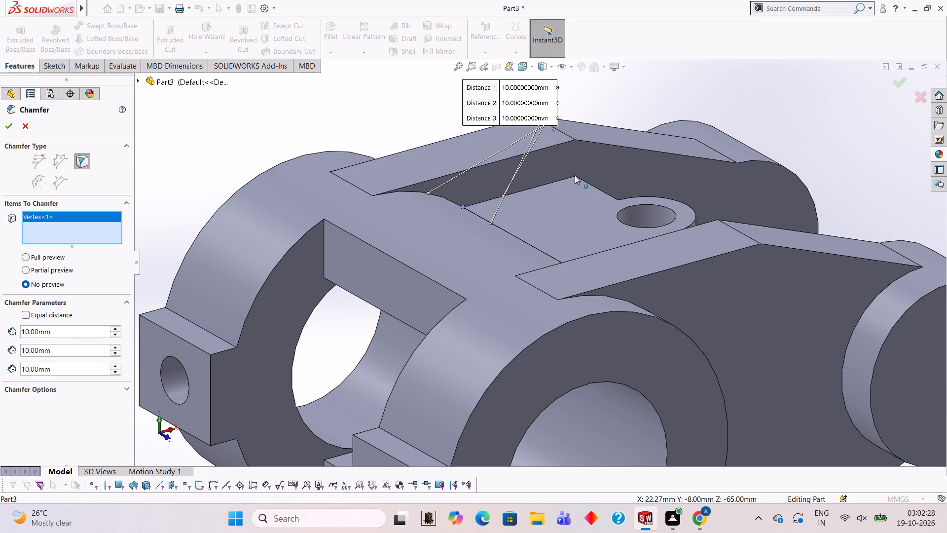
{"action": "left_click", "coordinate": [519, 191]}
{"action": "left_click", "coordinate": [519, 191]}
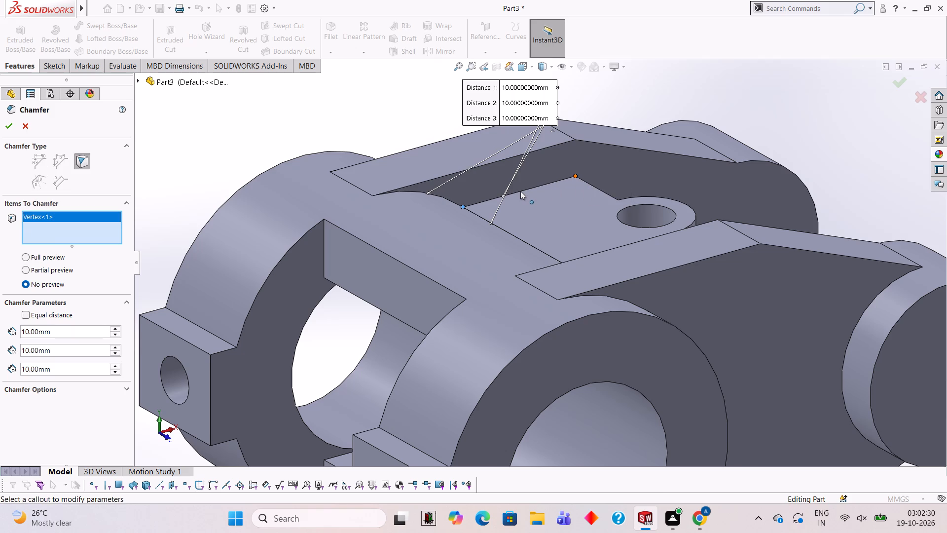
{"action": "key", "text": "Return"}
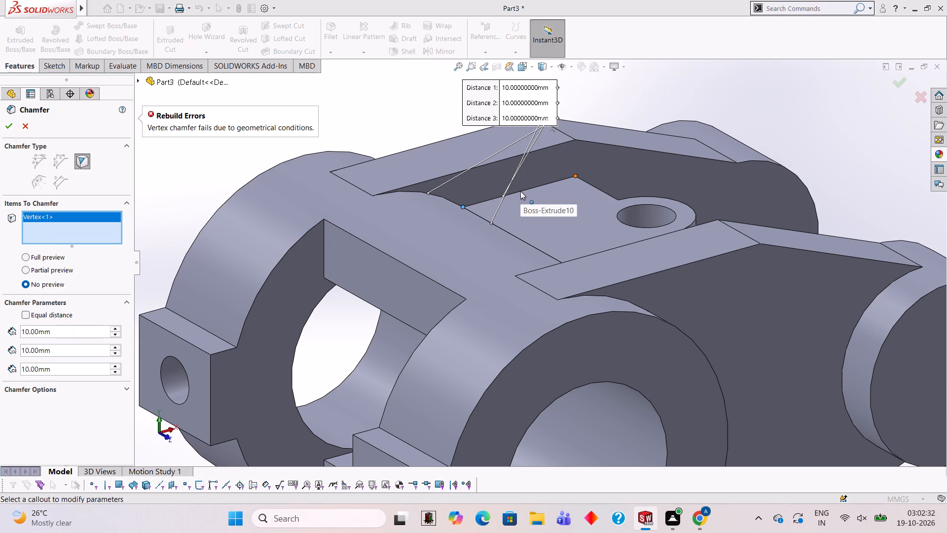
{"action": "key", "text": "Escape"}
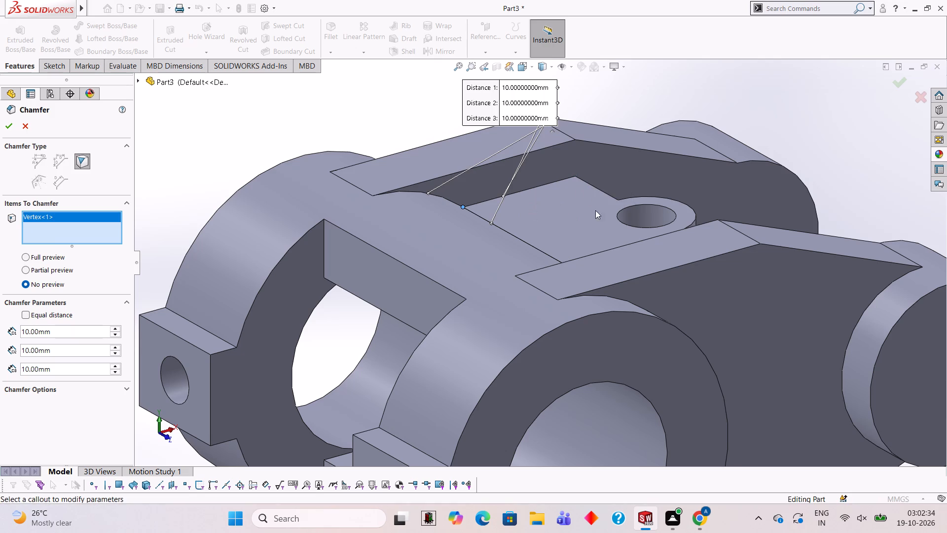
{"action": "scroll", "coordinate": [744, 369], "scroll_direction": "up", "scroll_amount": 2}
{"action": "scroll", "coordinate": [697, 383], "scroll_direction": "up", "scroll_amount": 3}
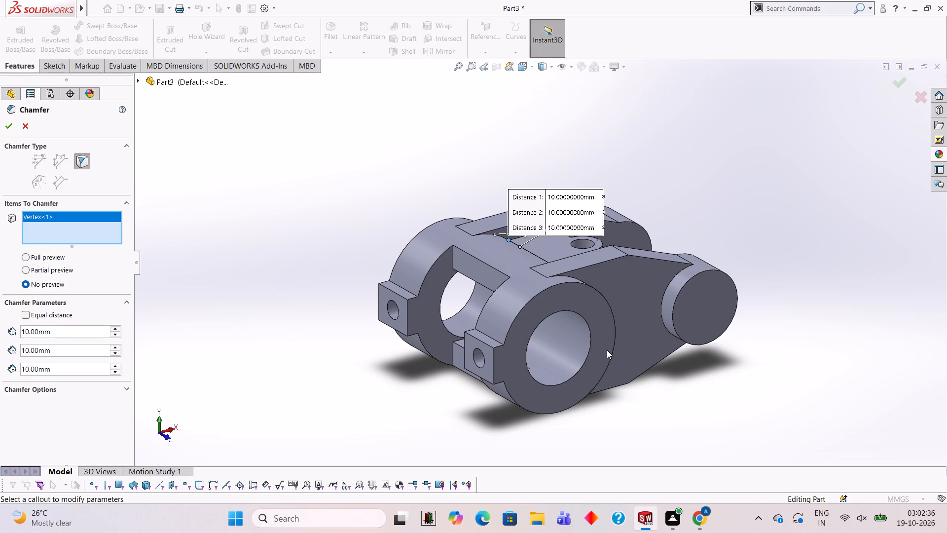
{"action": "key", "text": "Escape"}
Sketch a 20 mm diameter circle on the near arm's 40 mm boss face, centred on the boss.
{"action": "scroll", "coordinate": [597, 315], "scroll_direction": "down", "scroll_amount": 3}
{"action": "left_click", "coordinate": [781, 303]}
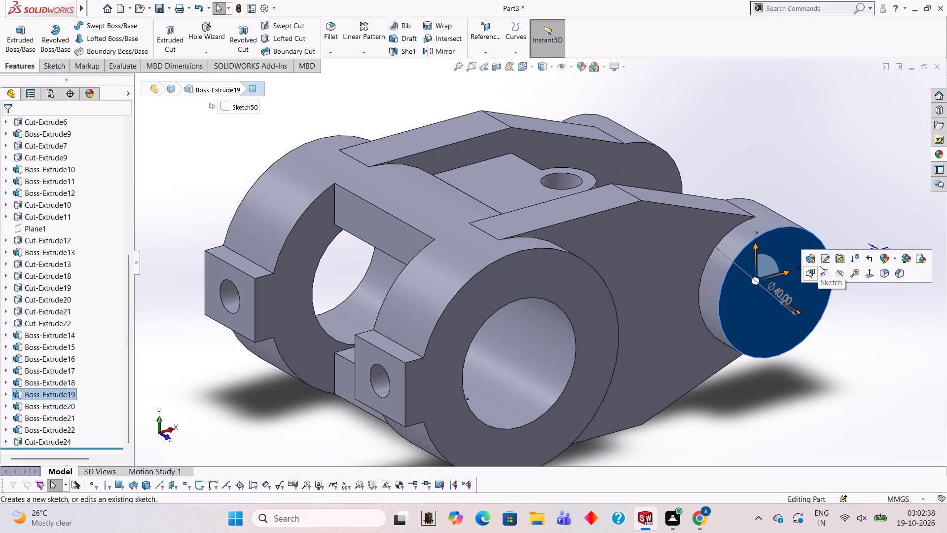
{"action": "left_click", "coordinate": [825, 272]}
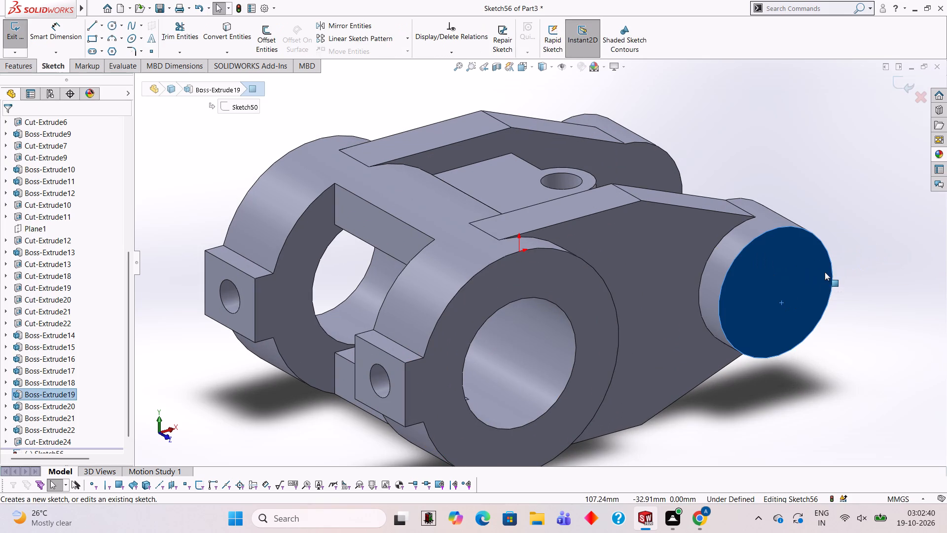
{"action": "key", "text": "ctrl+8"}
{"action": "scroll", "coordinate": [724, 266], "scroll_direction": "down", "scroll_amount": 1}
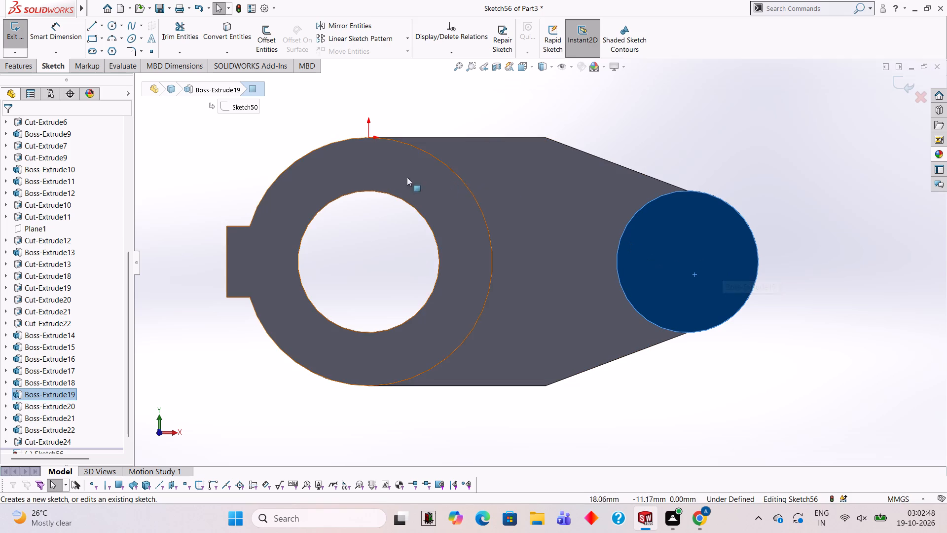
{"action": "left_click", "coordinate": [110, 22]}
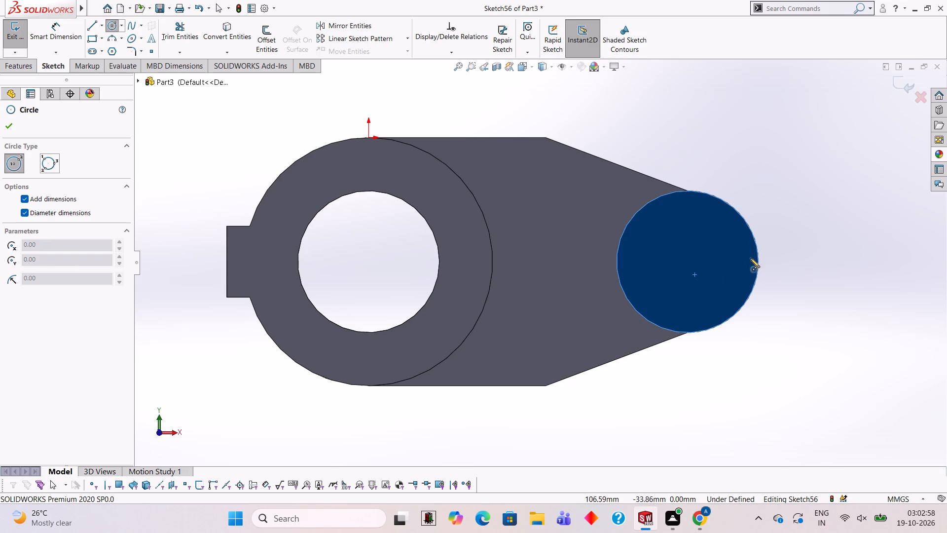
{"action": "left_click", "coordinate": [688, 261]}
{"action": "type", "text": "20"}
{"action": "key", "text": "Return"}
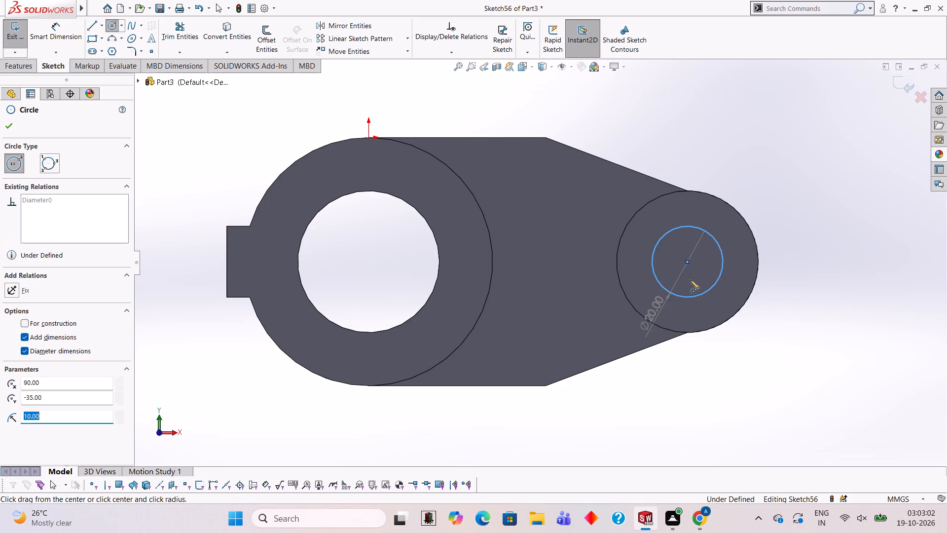
Cut-extrude the 20 mm circle to a blind depth of 100 mm through both arms' bosses.
{"action": "left_click", "coordinate": [24, 67]}
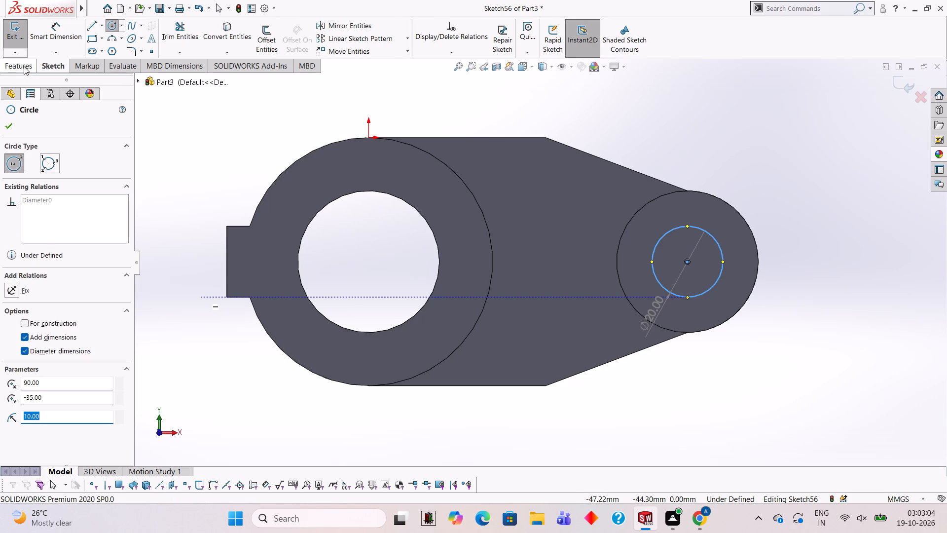
{"action": "left_click", "coordinate": [159, 37]}
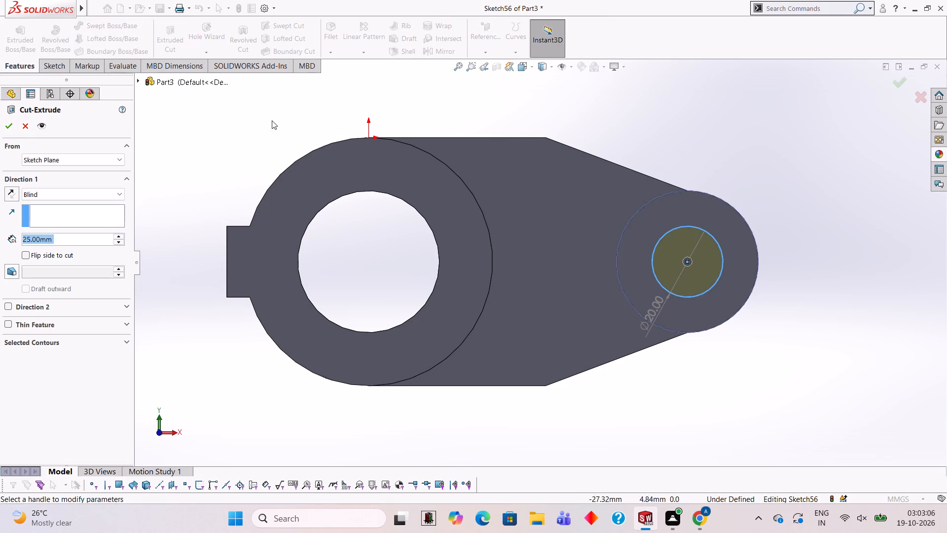
{"action": "middle_click_drag", "start_coordinate": [317, 128], "coordinate": [333, 248]}
{"action": "left_click", "coordinate": [85, 235]}
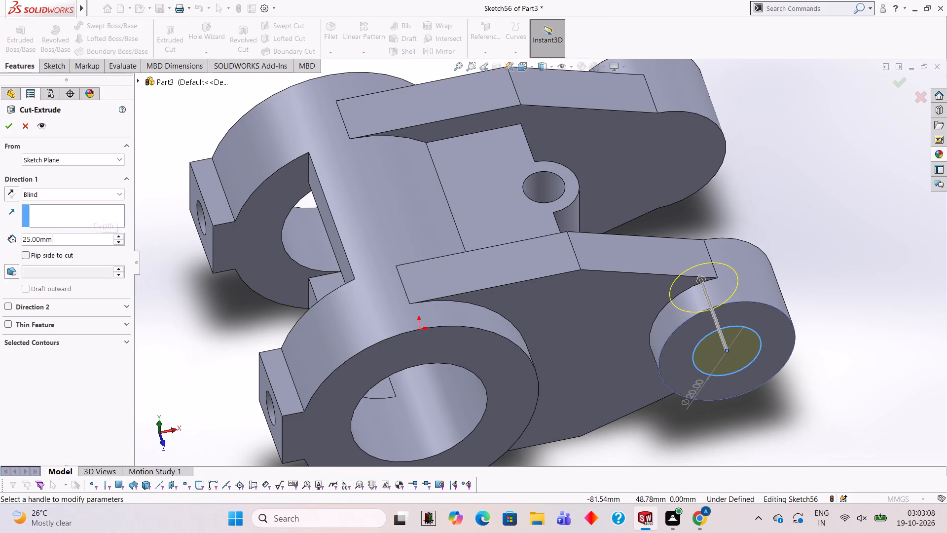
{"action": "key", "text": "BackSpace"}
{"action": "key", "text": "BackSpace"}
{"action": "key", "text": "BackSpace"}
{"action": "key", "text": "BackSpace"}
{"action": "key", "text": "BackSpace"}
{"action": "key", "text": "BackSpace"}
{"action": "key", "text": "BackSpace"}
{"action": "key", "text": "BackSpace"}
{"action": "key", "text": "BackSpace"}
{"action": "key", "text": "BackSpace"}
{"action": "key", "text": "BackSpace"}
{"action": "key", "text": "BackSpace"}
{"action": "key", "text": "BackSpace"}
{"action": "key", "text": "BackSpace"}
{"action": "key", "text": "BackSpace"}
{"action": "key", "text": "BackSpace"}
{"action": "type", "text": "100"}
{"action": "key", "text": "Return"}
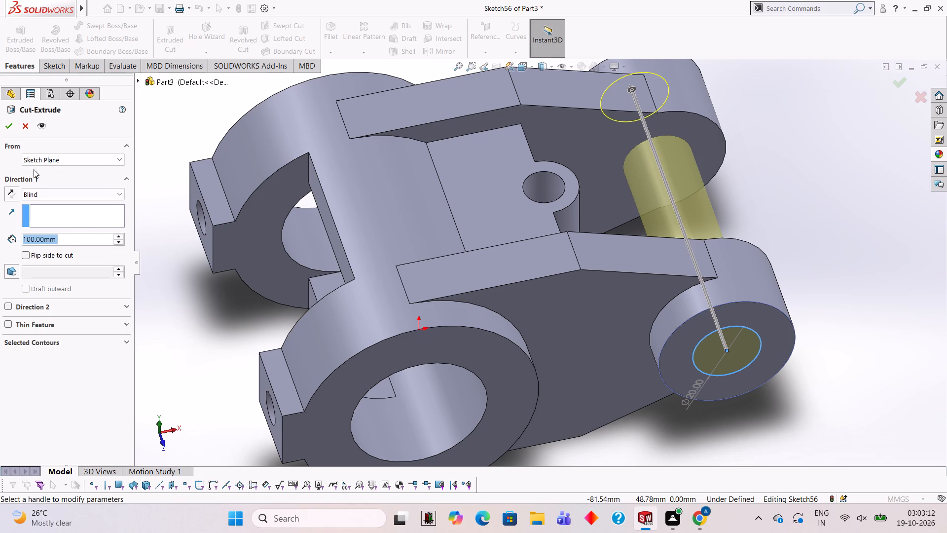
{"action": "left_click", "coordinate": [10, 121]}
{"action": "left_click", "coordinate": [160, 135]}
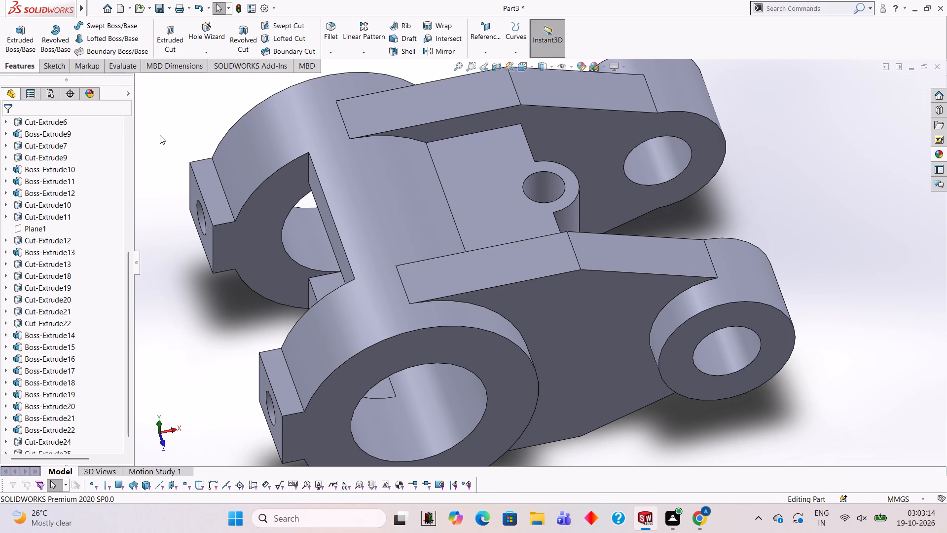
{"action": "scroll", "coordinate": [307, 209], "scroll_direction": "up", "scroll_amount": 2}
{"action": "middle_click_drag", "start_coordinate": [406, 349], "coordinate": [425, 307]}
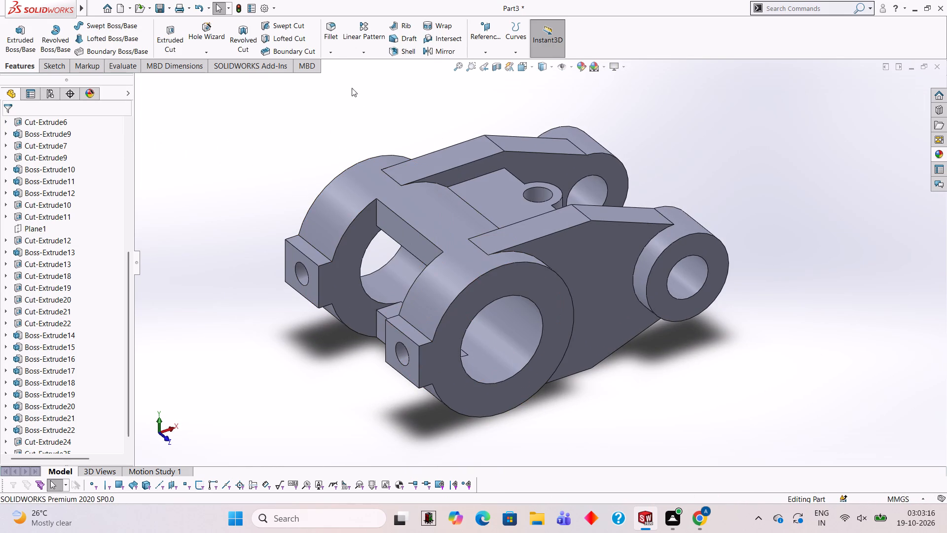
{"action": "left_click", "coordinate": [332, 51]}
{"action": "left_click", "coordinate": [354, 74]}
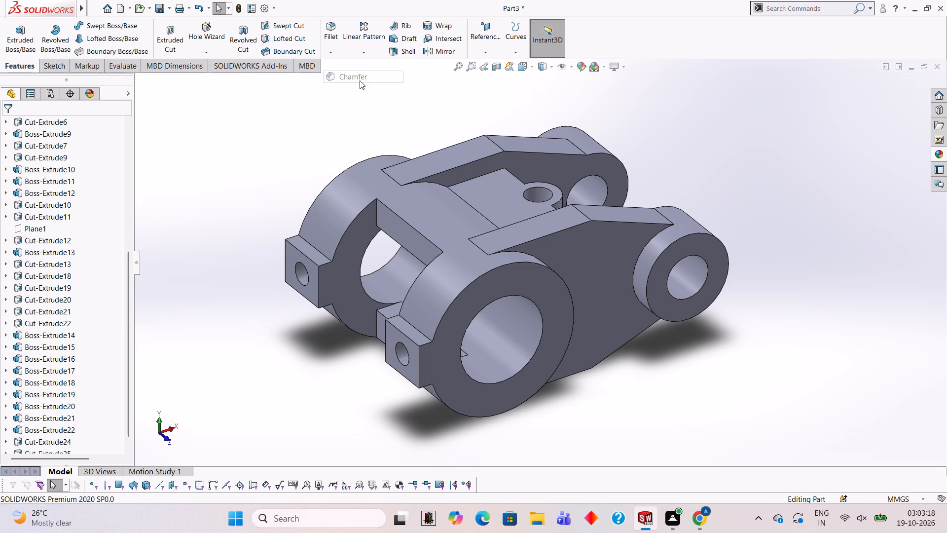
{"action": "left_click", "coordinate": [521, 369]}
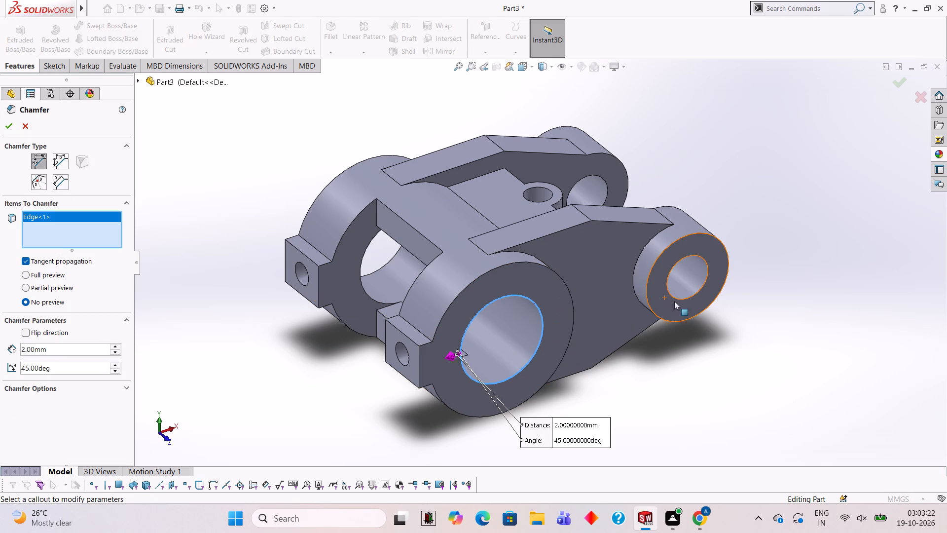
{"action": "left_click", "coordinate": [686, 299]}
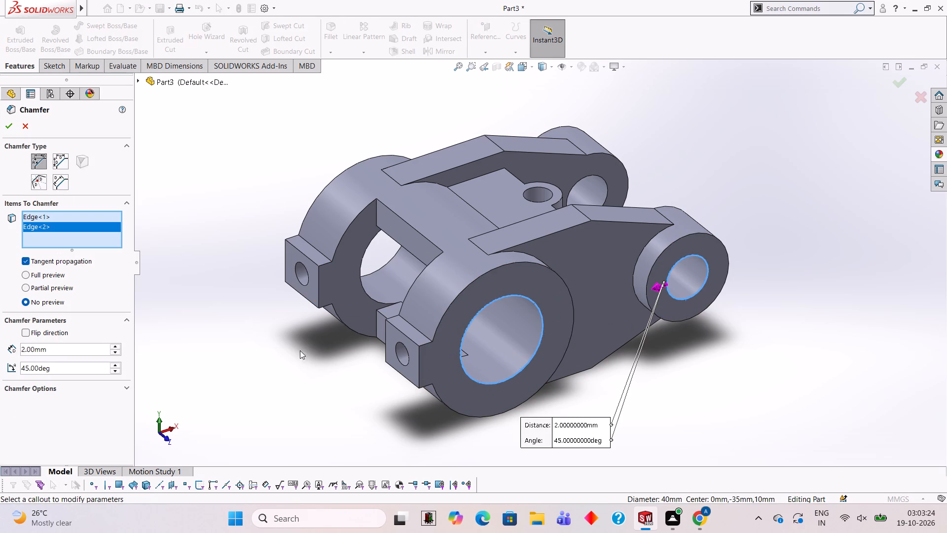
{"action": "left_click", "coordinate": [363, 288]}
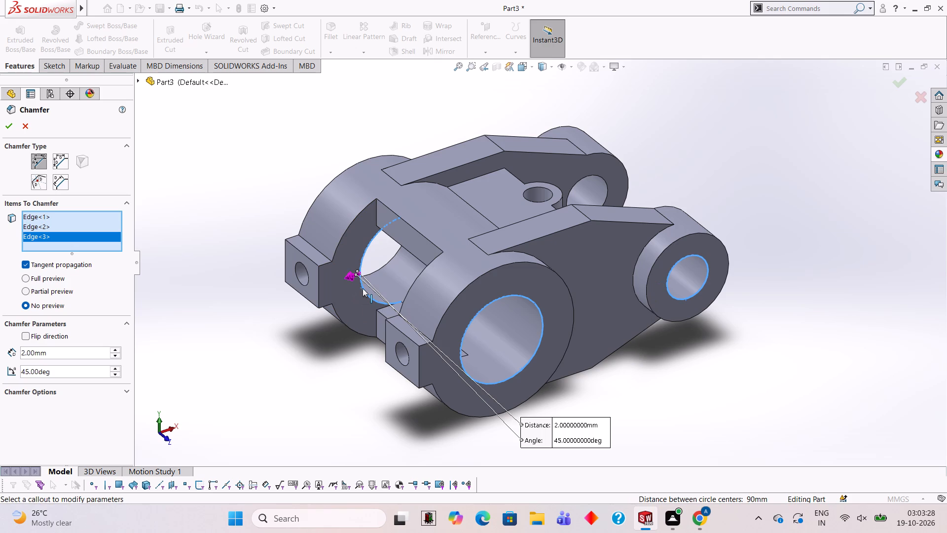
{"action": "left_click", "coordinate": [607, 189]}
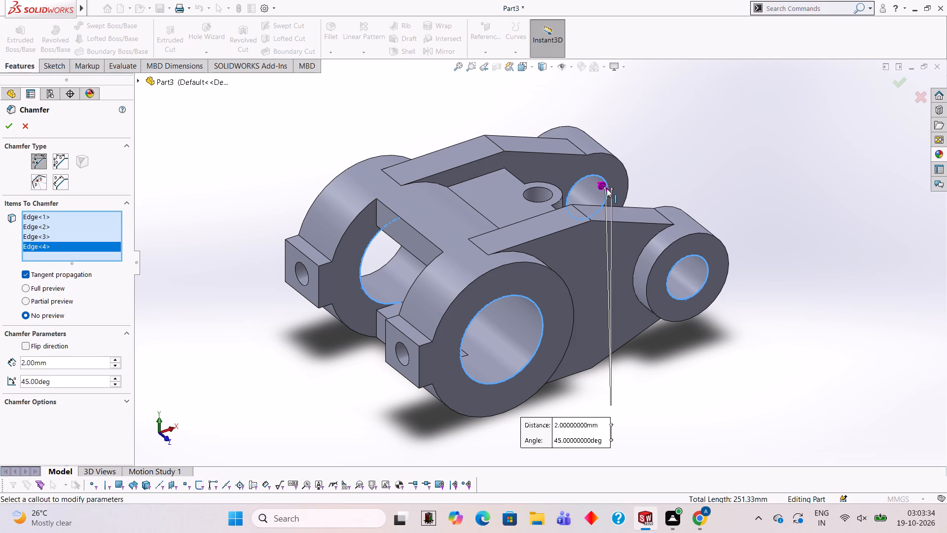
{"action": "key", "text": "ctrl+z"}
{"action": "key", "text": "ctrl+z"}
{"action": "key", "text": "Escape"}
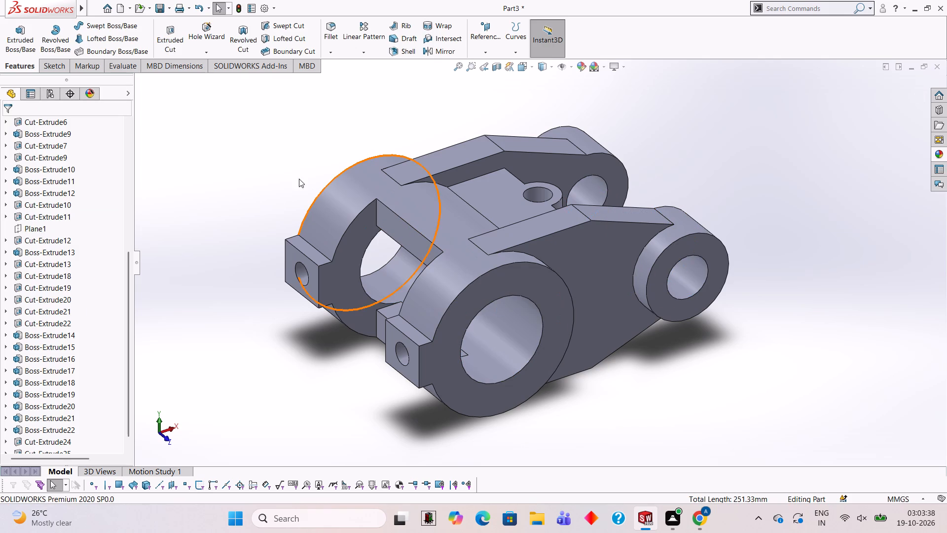
Chamfer the outer edges of both ring bores and both 20 mm boss holes at 2 mm by 45°.
{"action": "left_click", "coordinate": [328, 53]}
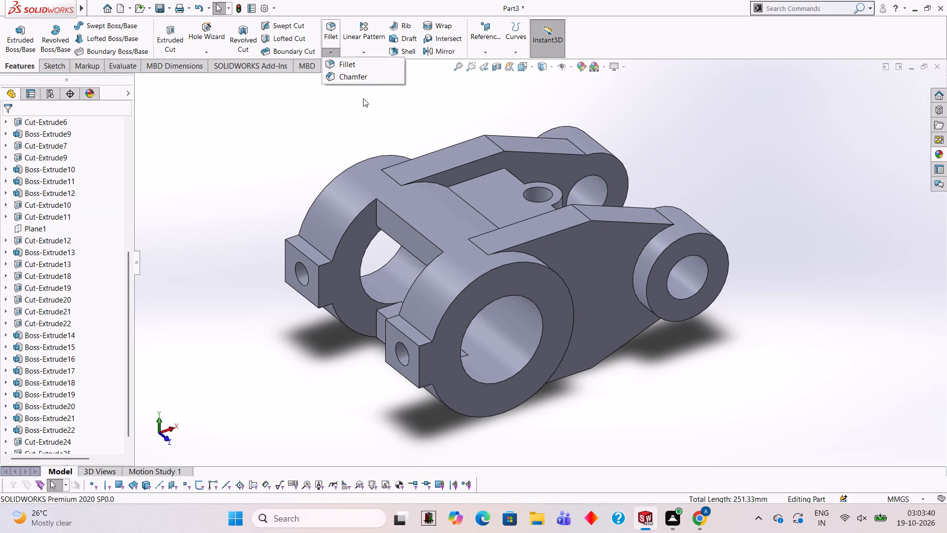
{"action": "left_click", "coordinate": [362, 81]}
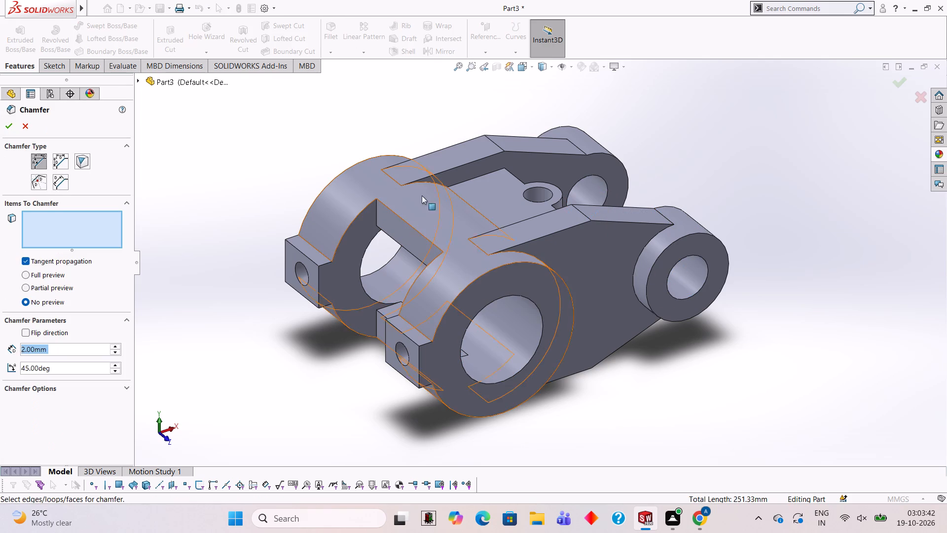
{"action": "left_click", "coordinate": [532, 357]}
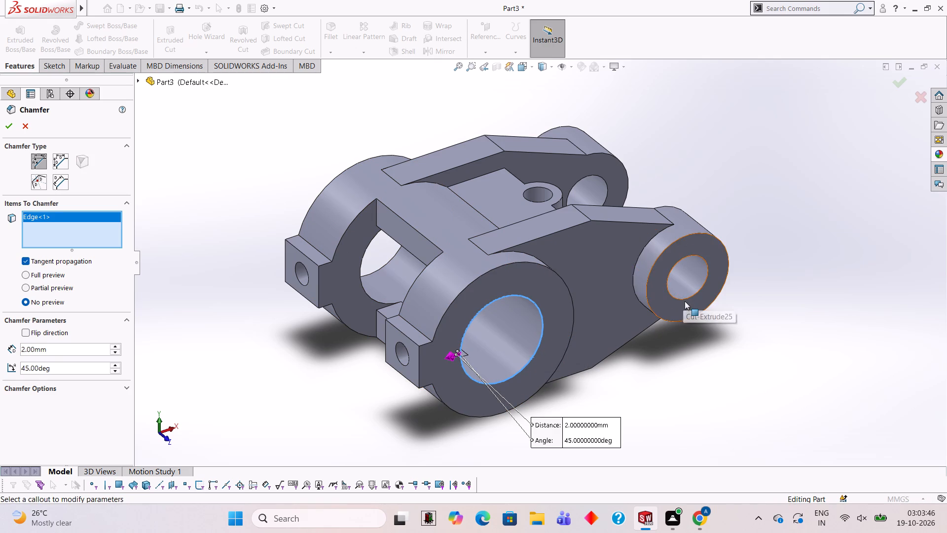
{"action": "left_click", "coordinate": [678, 298]}
{"action": "scroll", "coordinate": [341, 283], "scroll_direction": "down", "scroll_amount": 1}
{"action": "middle_click_drag", "start_coordinate": [341, 283], "coordinate": [363, 294]}
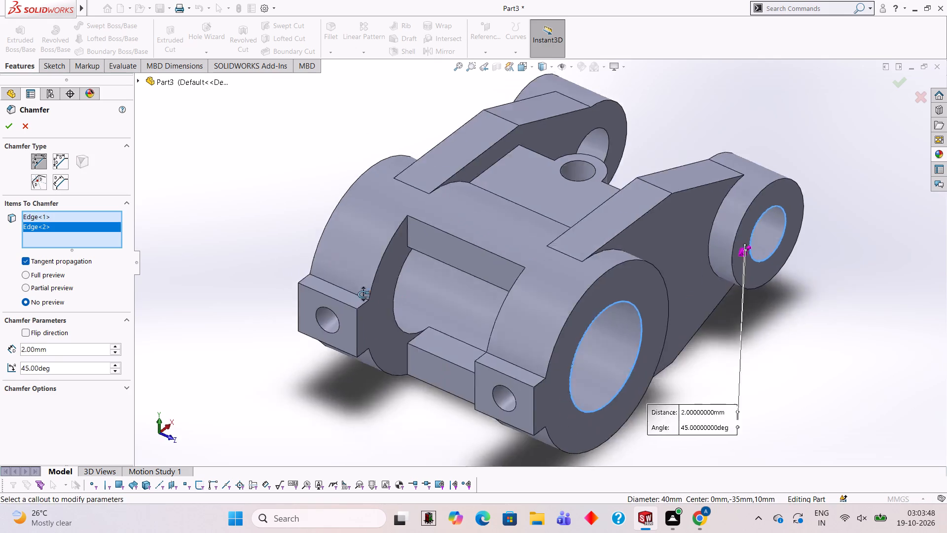
{"action": "middle_click_drag", "start_coordinate": [363, 294], "coordinate": [501, 265]}
{"action": "middle_click_drag", "start_coordinate": [444, 253], "coordinate": [473, 302]}
{"action": "left_click", "coordinate": [748, 329]}
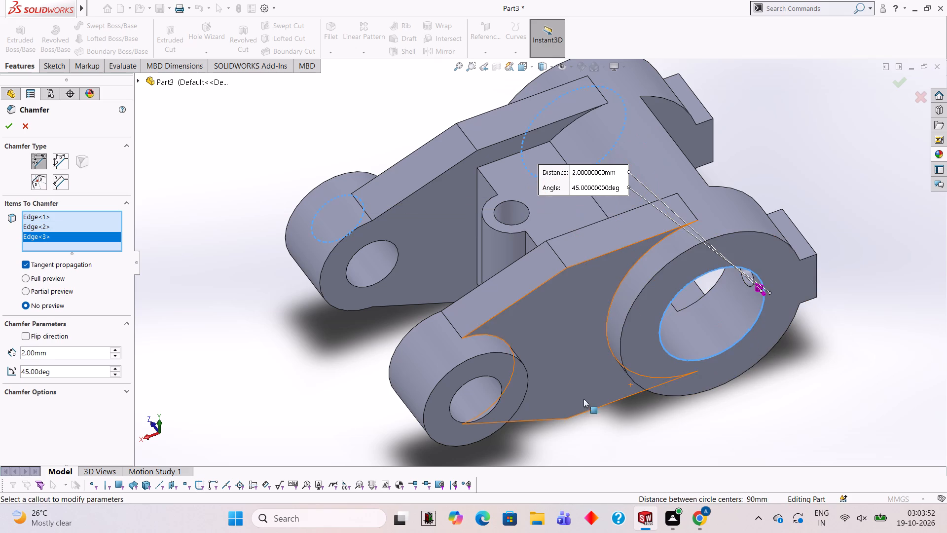
{"action": "left_click", "coordinate": [478, 419]}
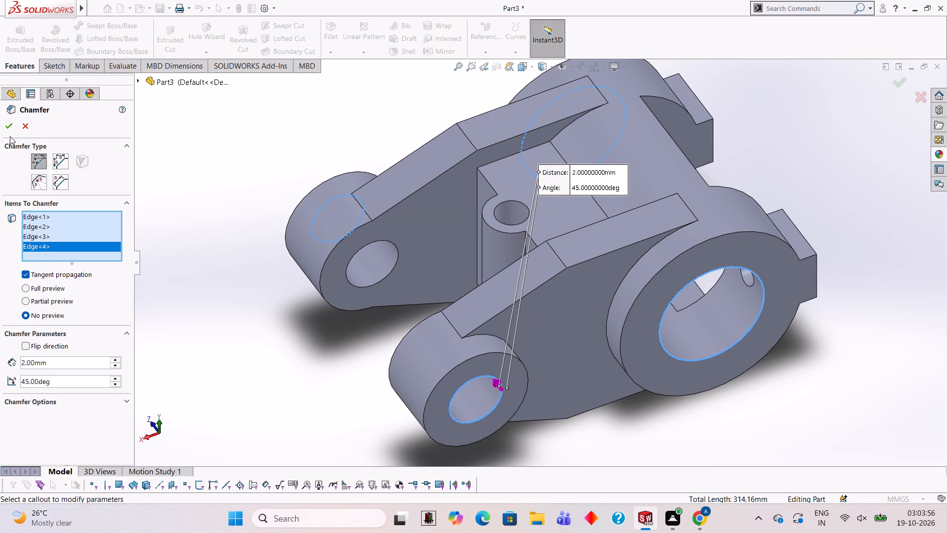
{"action": "left_click", "coordinate": [8, 130]}
{"action": "left_click", "coordinate": [206, 190]}
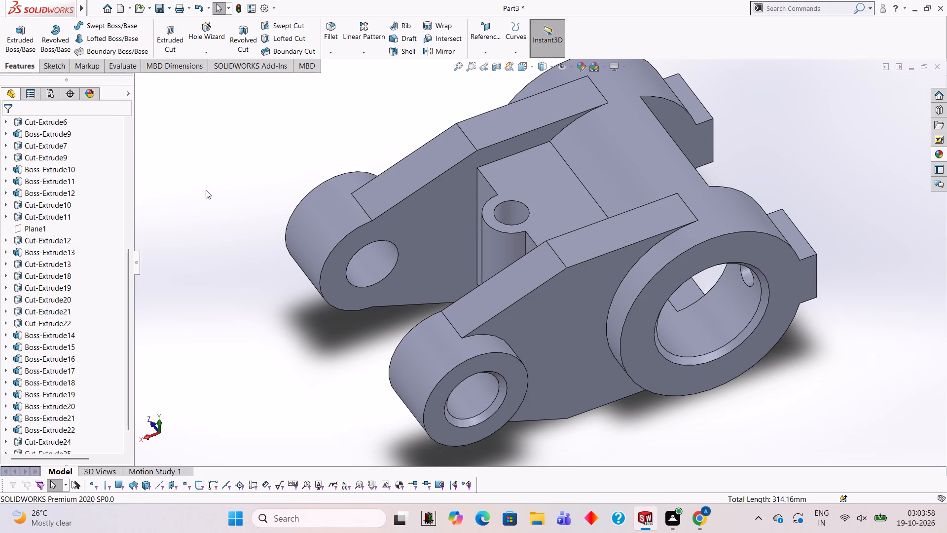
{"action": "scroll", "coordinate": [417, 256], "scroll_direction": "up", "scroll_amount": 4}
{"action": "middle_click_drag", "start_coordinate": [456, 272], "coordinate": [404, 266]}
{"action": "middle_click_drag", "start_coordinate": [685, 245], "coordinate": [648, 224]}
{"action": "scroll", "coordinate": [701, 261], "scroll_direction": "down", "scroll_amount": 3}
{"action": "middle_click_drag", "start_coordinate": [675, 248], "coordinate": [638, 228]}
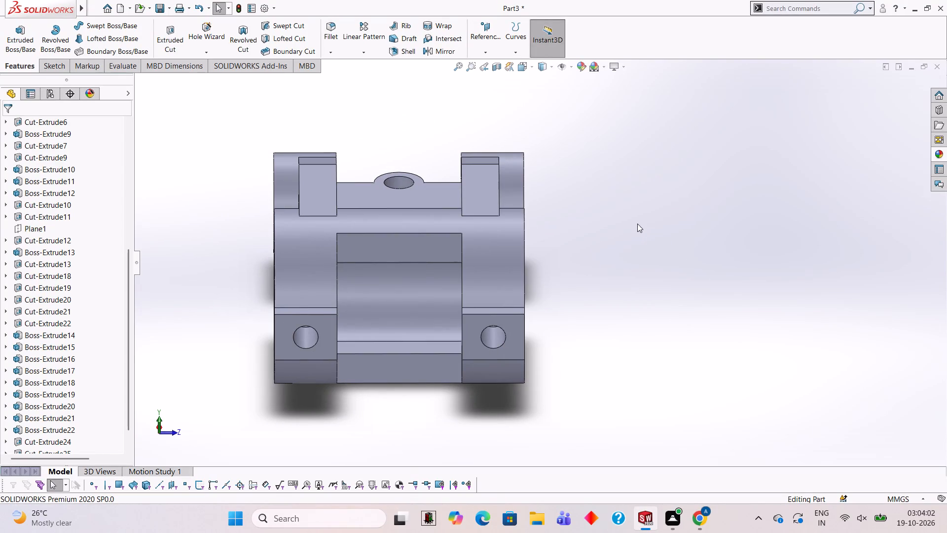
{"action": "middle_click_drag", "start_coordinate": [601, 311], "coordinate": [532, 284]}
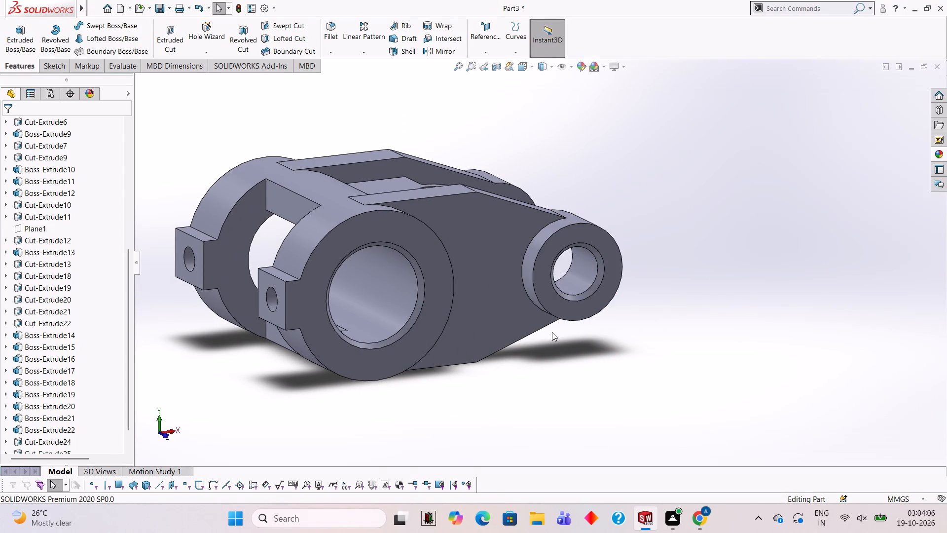
Undo the 2 mm chamfers on the ring bores and the 20 mm boss holes.
{"action": "scroll", "coordinate": [566, 319], "scroll_direction": "up", "scroll_amount": 2}
{"action": "scroll", "coordinate": [474, 241], "scroll_direction": "down", "scroll_amount": 3}
{"action": "middle_click_drag", "start_coordinate": [471, 239], "coordinate": [492, 307]}
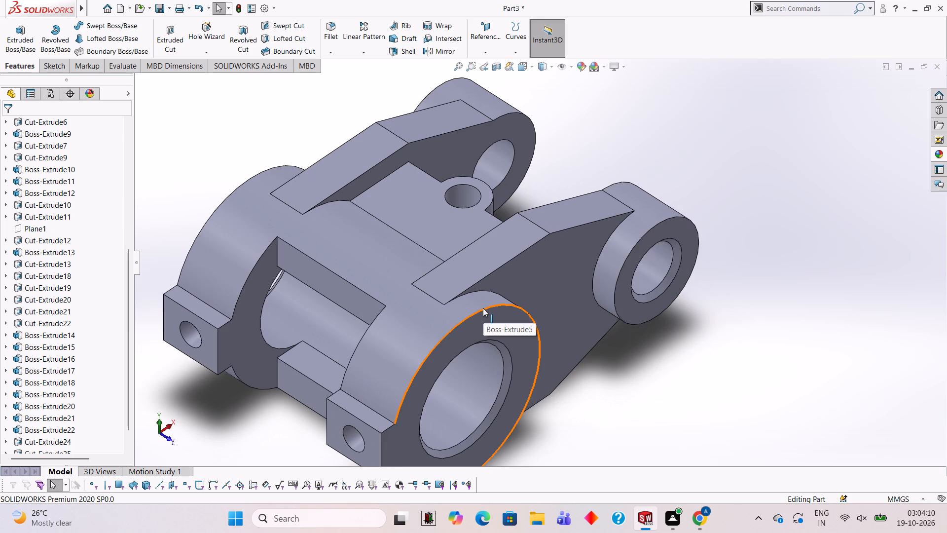
{"action": "scroll", "coordinate": [710, 301], "scroll_direction": "up", "scroll_amount": 1}
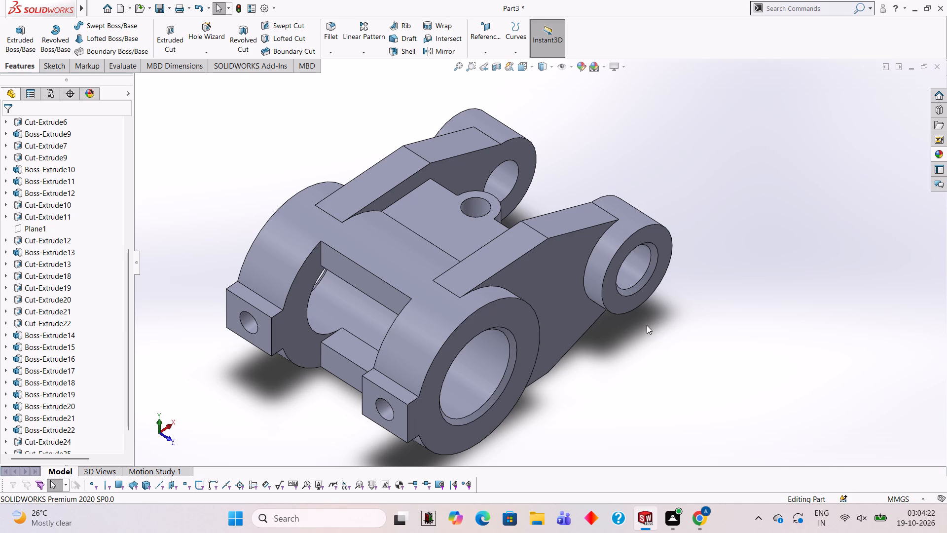
{"action": "key", "text": "ctrl+z"}
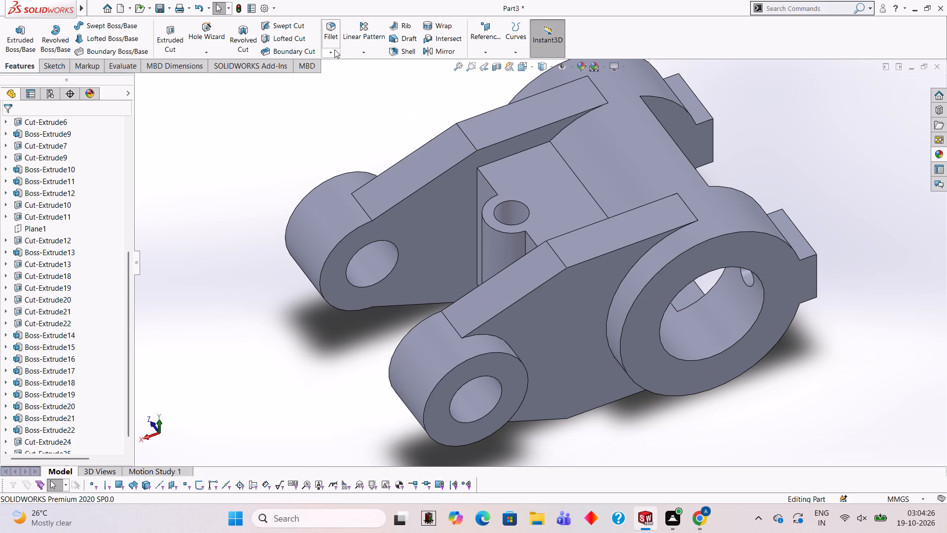
Chamfer the outer edges of the near arm's ring bore and 20 mm boss hole at 1.5 mm by 45°.
{"action": "middle_click_drag", "start_coordinate": [337, 247], "coordinate": [487, 313]}
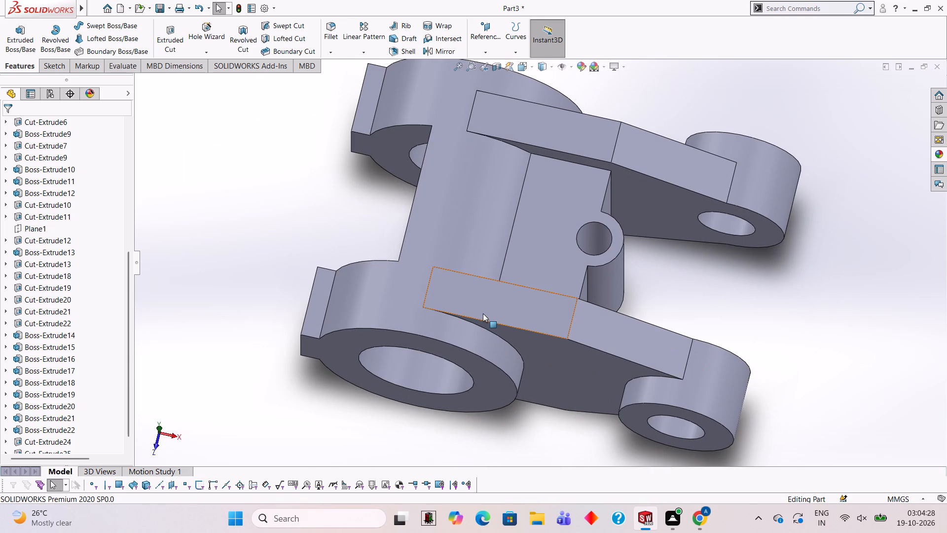
{"action": "left_click", "coordinate": [332, 57]}
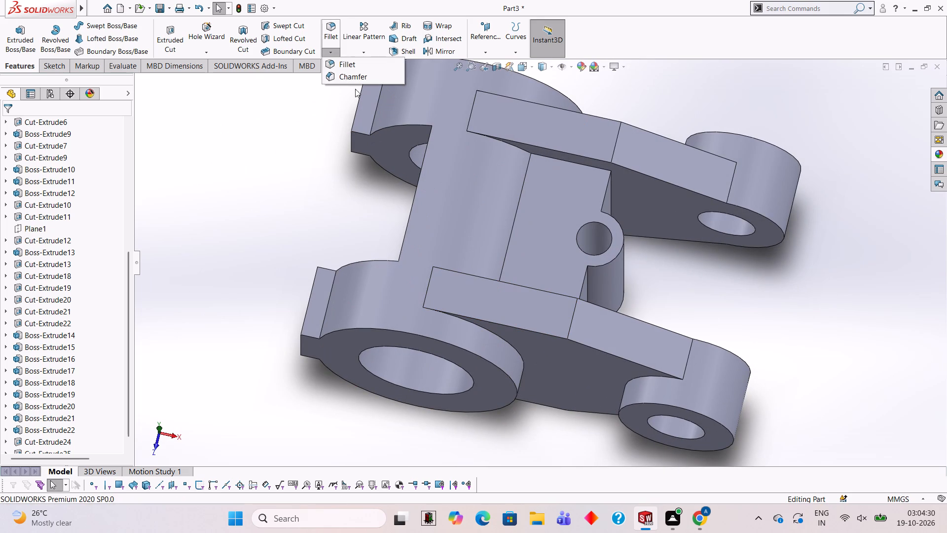
{"action": "left_click", "coordinate": [354, 81]}
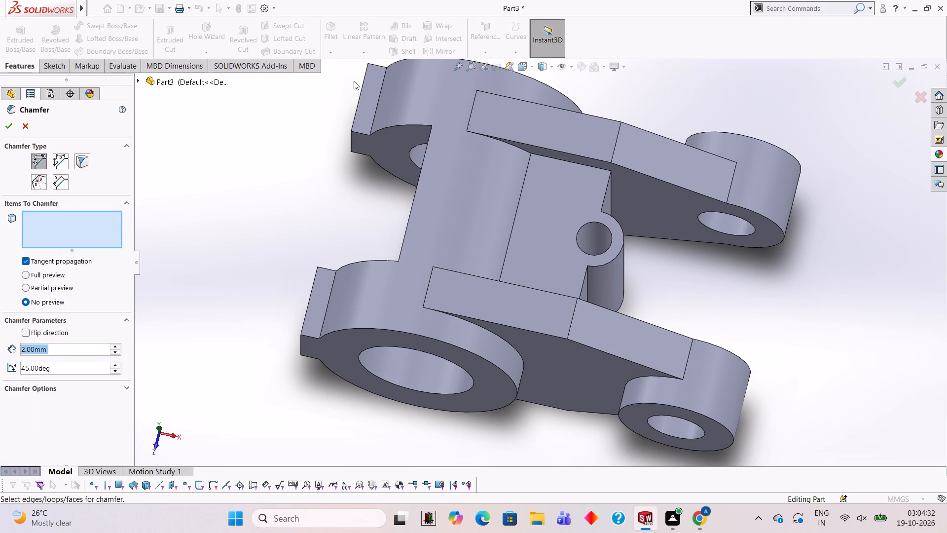
{"action": "type", "text": "1.5"}
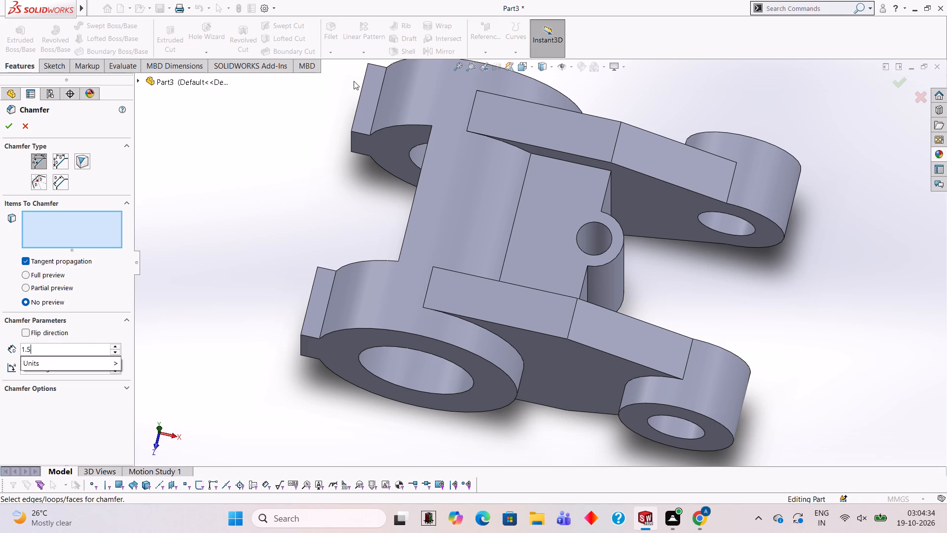
{"action": "key", "text": "Return"}
{"action": "scroll", "coordinate": [519, 348], "scroll_direction": "down", "scroll_amount": 1}
{"action": "middle_click_drag", "start_coordinate": [533, 360], "coordinate": [594, 302]}
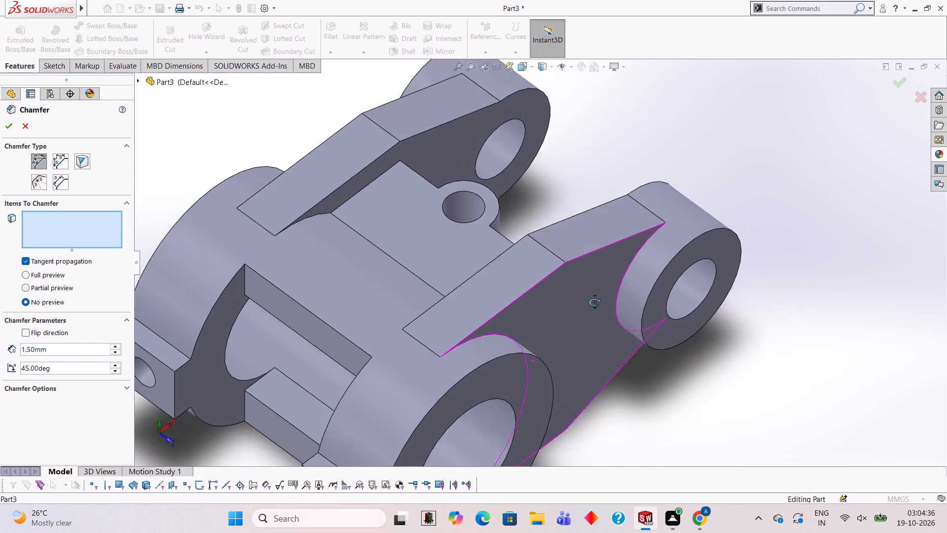
{"action": "middle_click_drag", "start_coordinate": [594, 302], "coordinate": [582, 275]}
{"action": "scroll", "coordinate": [533, 390], "scroll_direction": "up", "scroll_amount": 4}
{"action": "scroll", "coordinate": [514, 379], "scroll_direction": "down", "scroll_amount": 2}
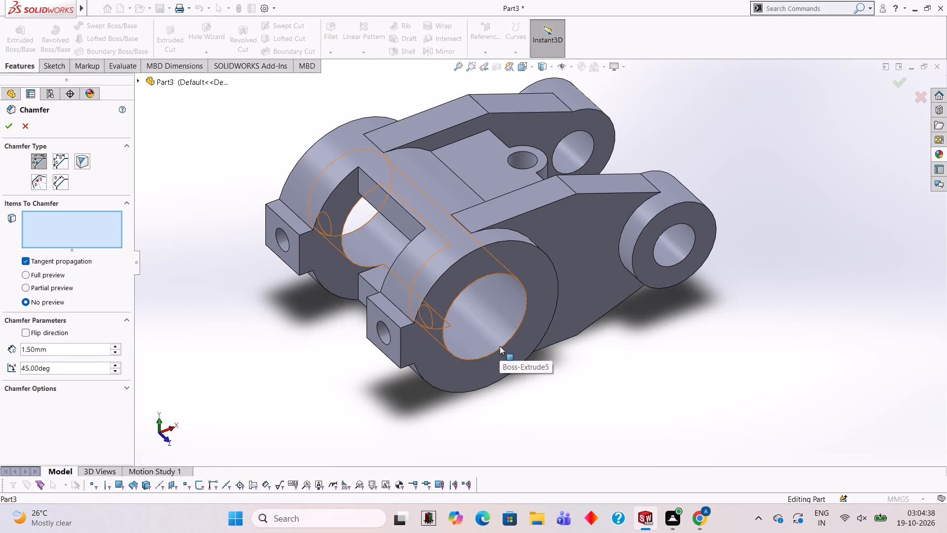
{"action": "left_click", "coordinate": [502, 349]}
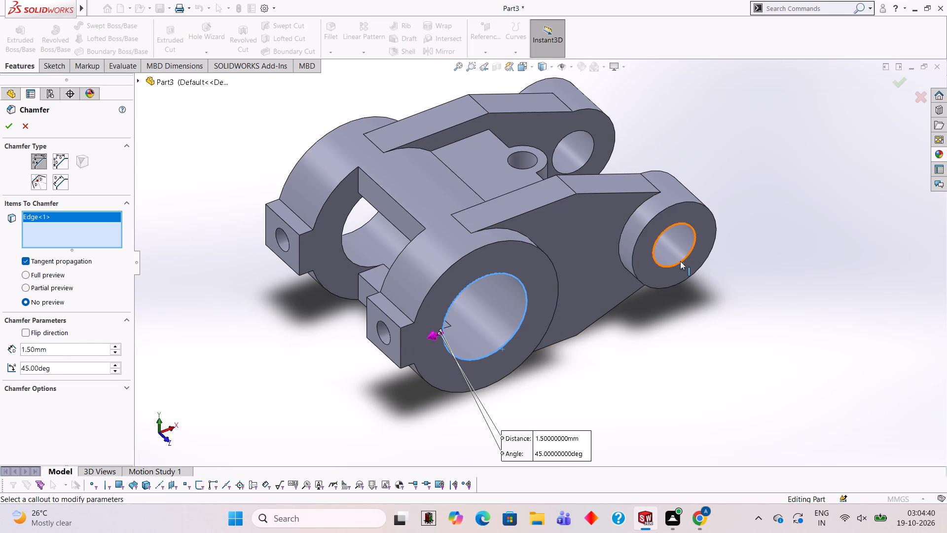
{"action": "left_click", "coordinate": [680, 261]}
{"action": "left_click", "coordinate": [9, 124]}
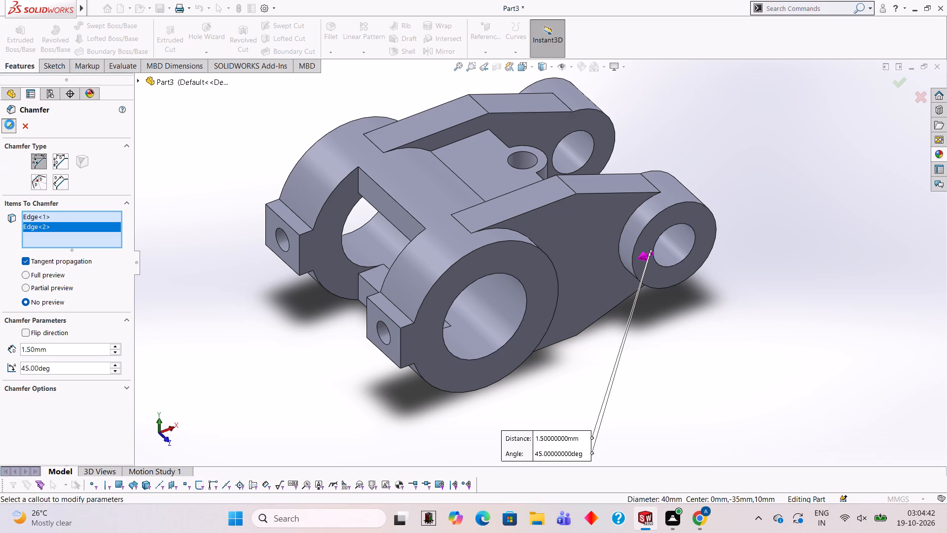
{"action": "left_click", "coordinate": [209, 259]}
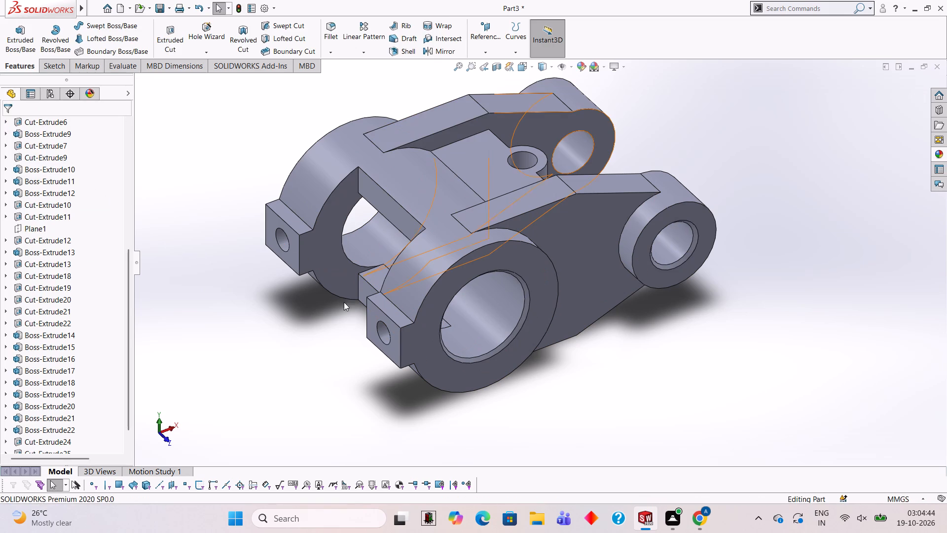
Chamfer the outer edges of the opposite arm's ring bore and 20 mm boss hole at 1.5 mm by 45°.
{"action": "middle_click_drag", "start_coordinate": [431, 334], "coordinate": [601, 288]}
{"action": "middle_click_drag", "start_coordinate": [587, 301], "coordinate": [583, 358]}
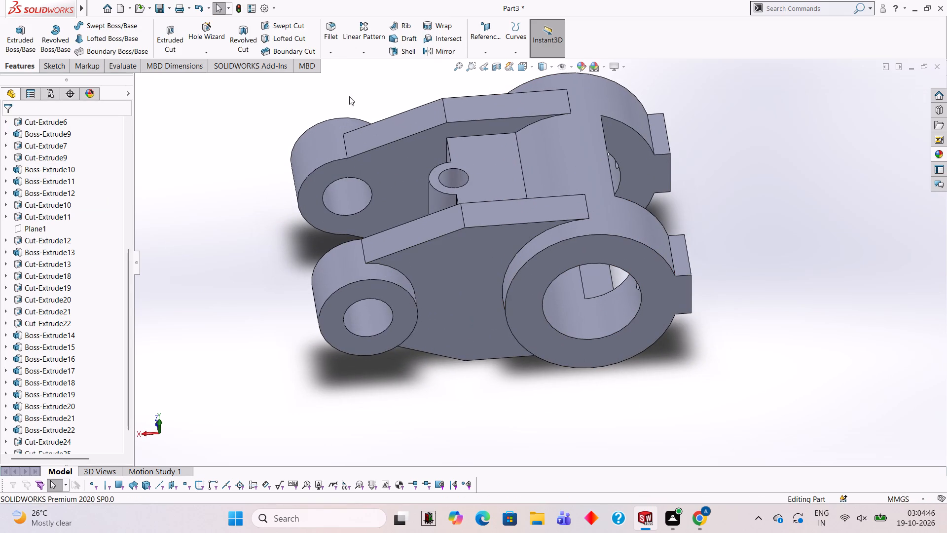
{"action": "left_click", "coordinate": [334, 48]}
{"action": "left_click", "coordinate": [346, 72]}
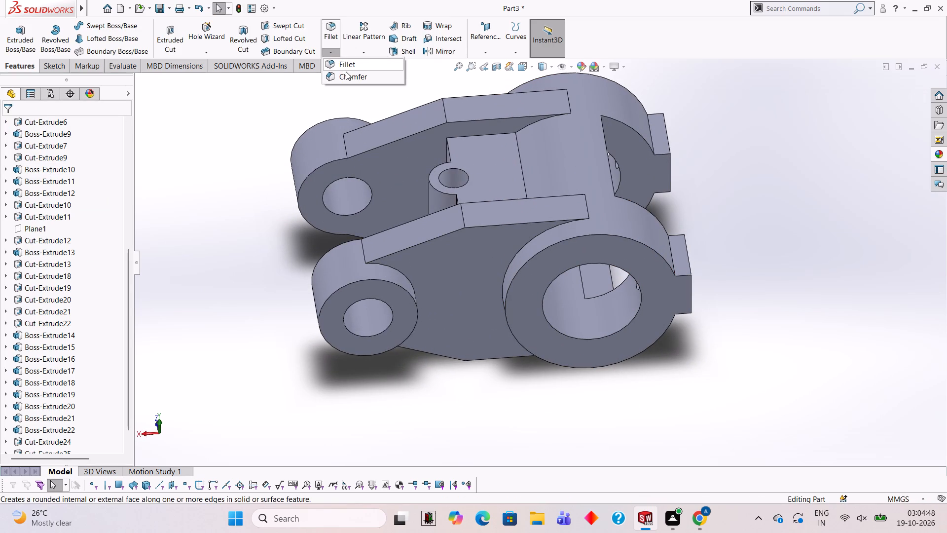
{"action": "left_click", "coordinate": [390, 320]}
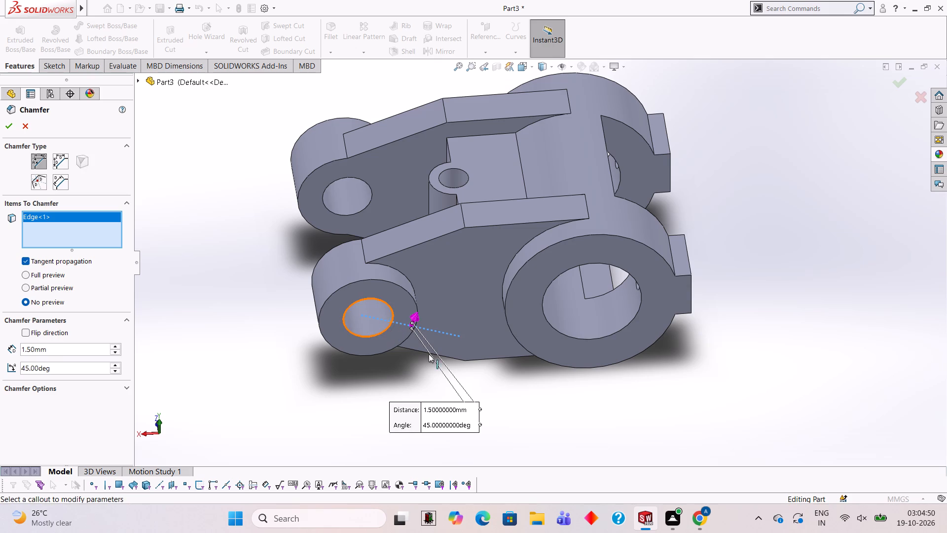
{"action": "left_click", "coordinate": [577, 340]}
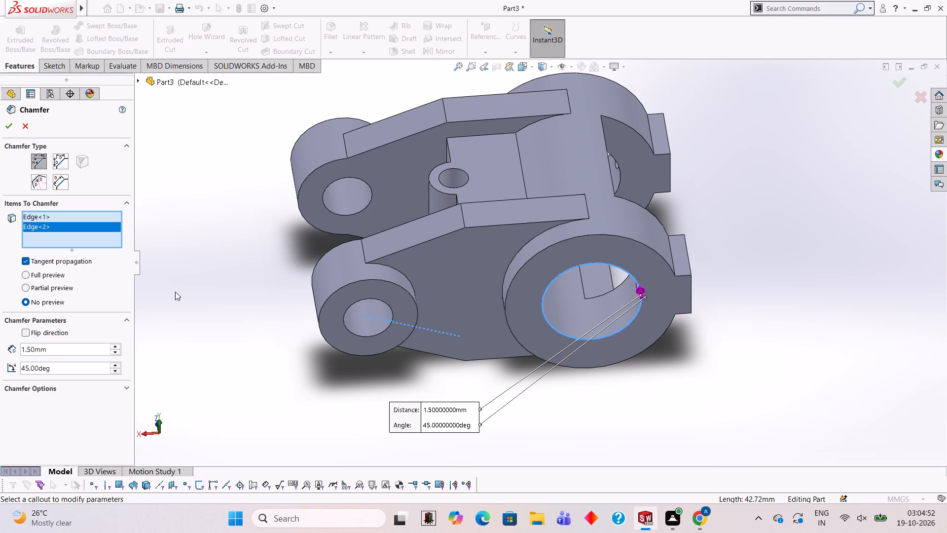
{"action": "left_click", "coordinate": [350, 331]}
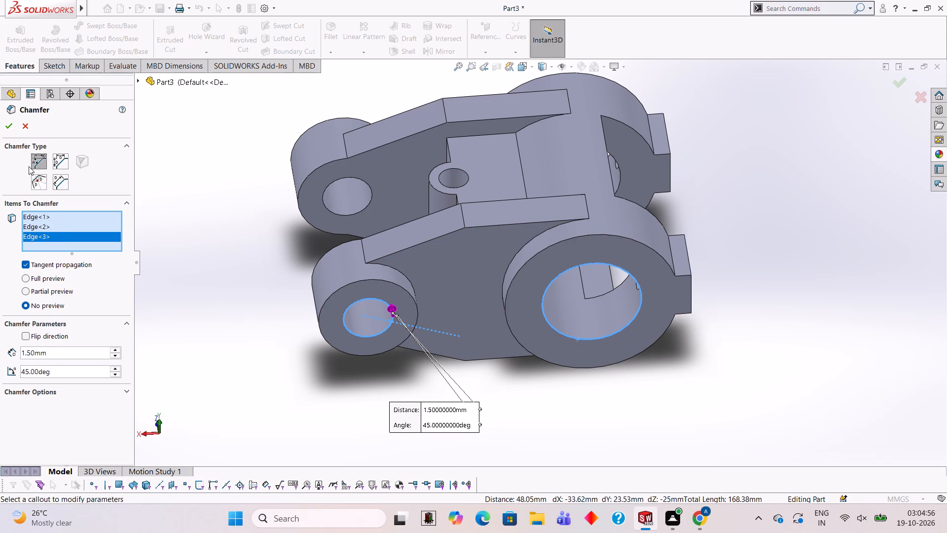
{"action": "left_click", "coordinate": [41, 224]}
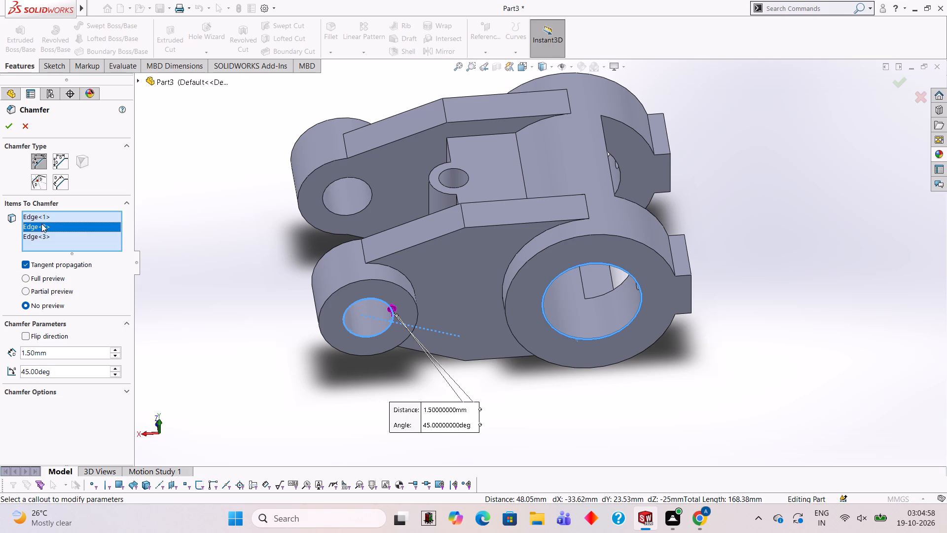
{"action": "right_click", "coordinate": [35, 220]}
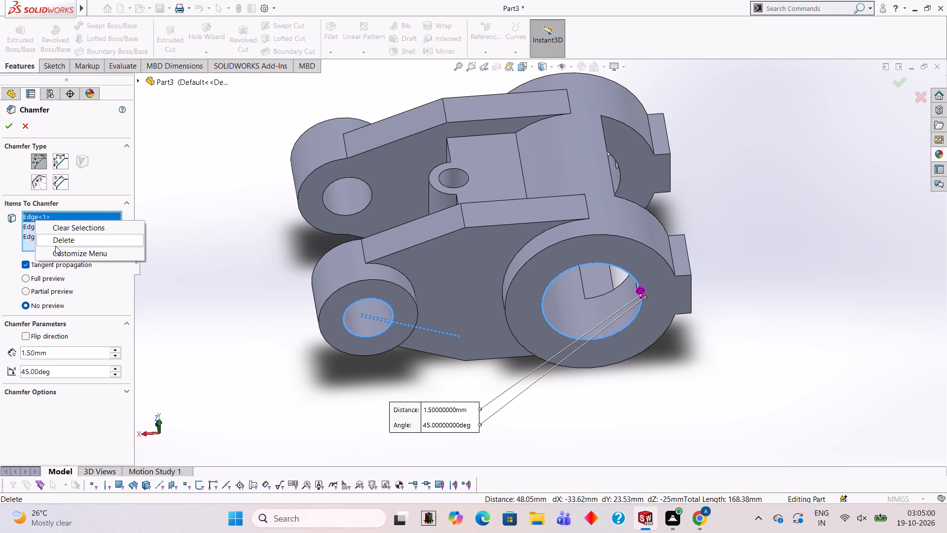
{"action": "left_click", "coordinate": [51, 245]}
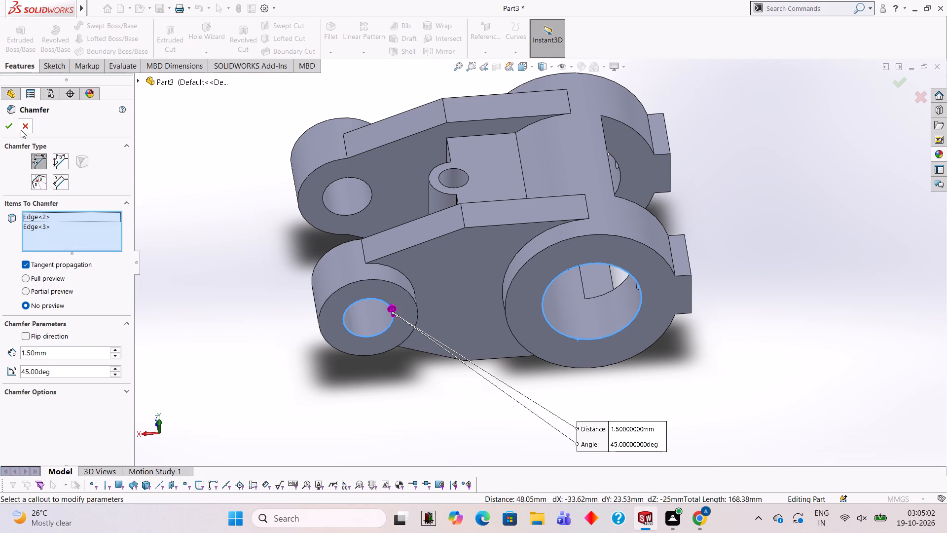
{"action": "left_click", "coordinate": [10, 124]}
{"action": "left_click", "coordinate": [211, 234]}
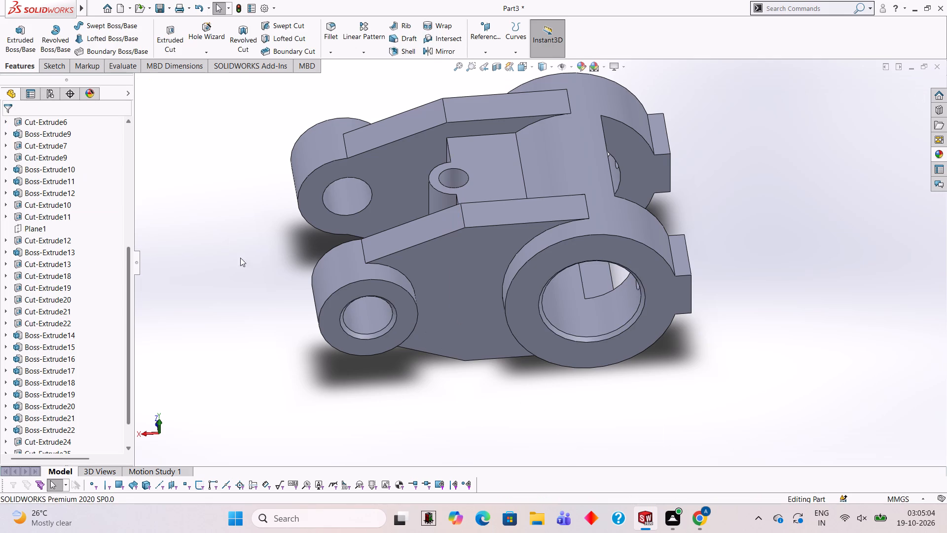
Start a 1.5 mm by 45° chamfer on the central boss's upper rim, the near arm's upper edges and the opposite arm's inner sloped edge.
{"action": "middle_click_drag", "start_coordinate": [367, 328], "coordinate": [377, 326]}
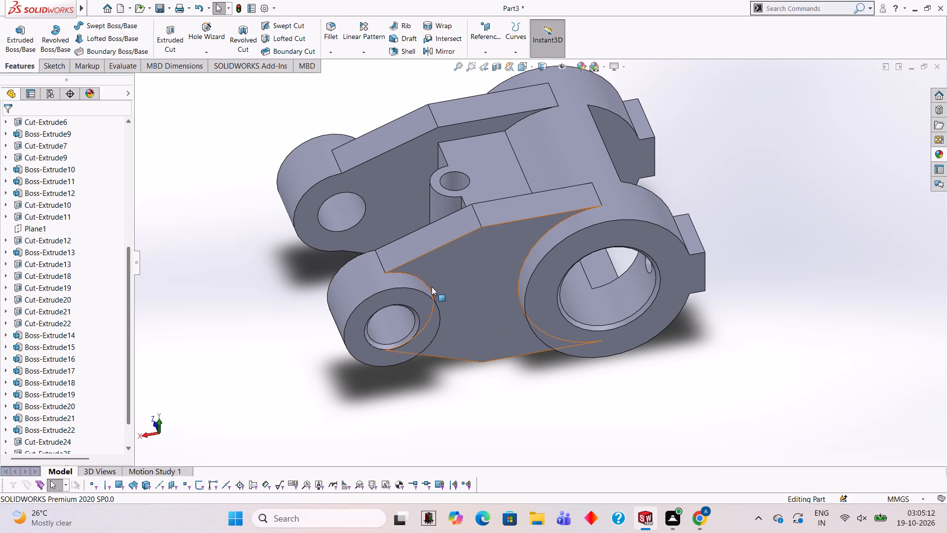
{"action": "middle_click_drag", "start_coordinate": [524, 313], "coordinate": [547, 296]}
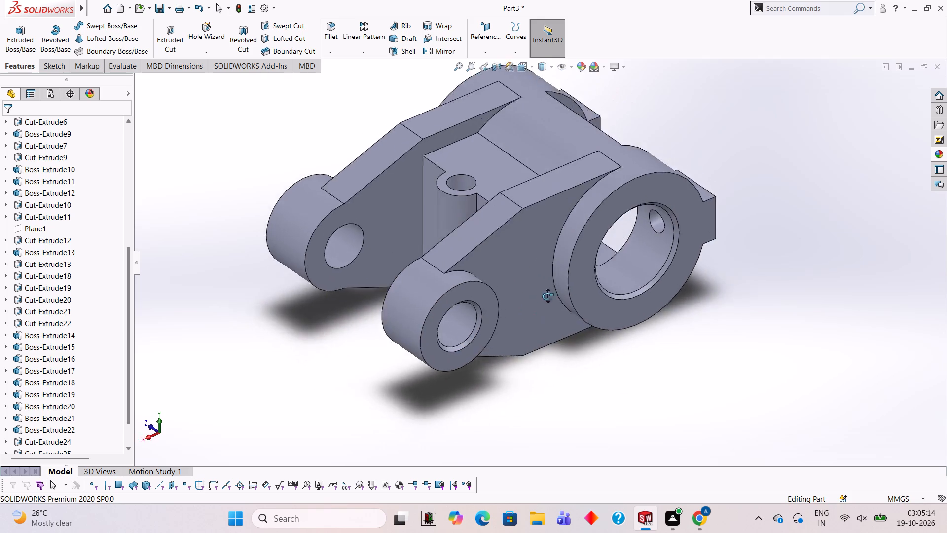
{"action": "middle_click_drag", "start_coordinate": [547, 296], "coordinate": [539, 331]}
{"action": "scroll", "coordinate": [446, 262], "scroll_direction": "down", "scroll_amount": 2}
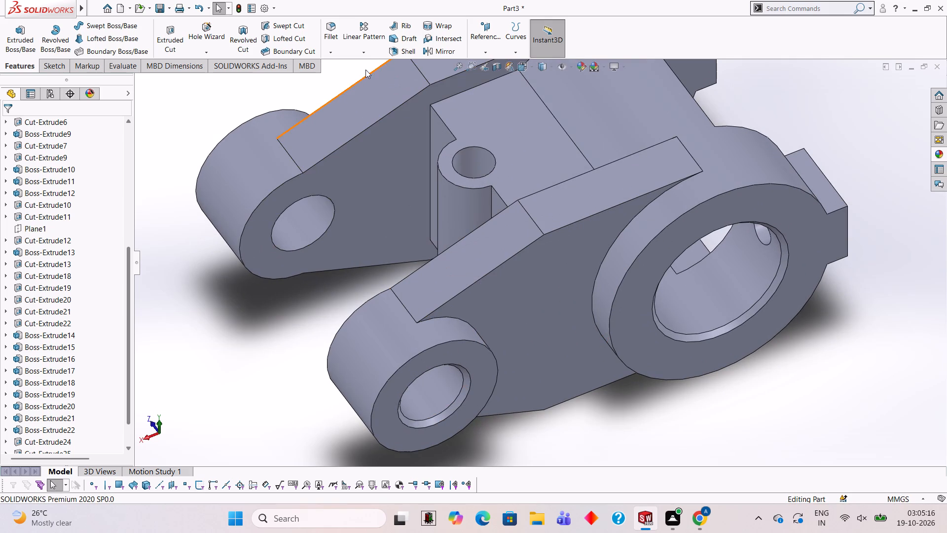
{"action": "left_click", "coordinate": [333, 56]}
{"action": "left_click", "coordinate": [350, 77]}
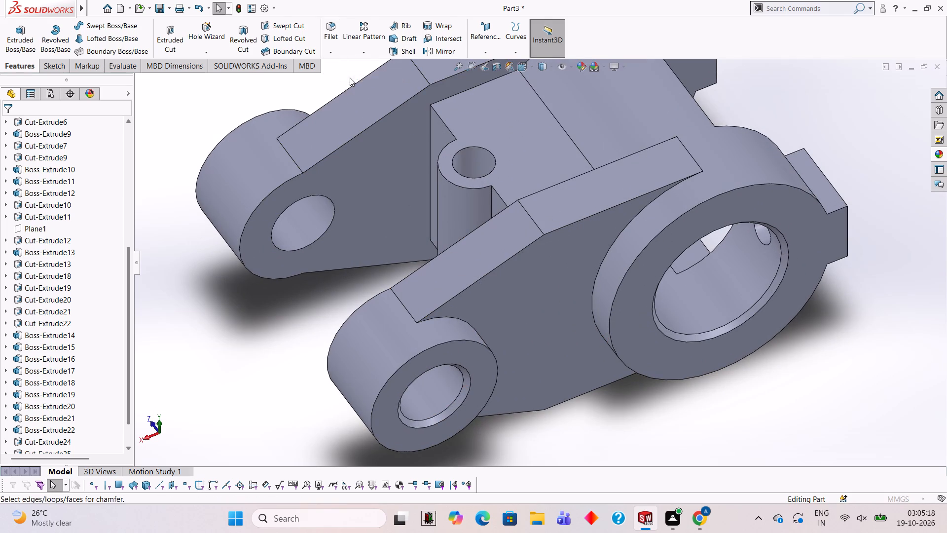
{"action": "left_click", "coordinate": [449, 182]}
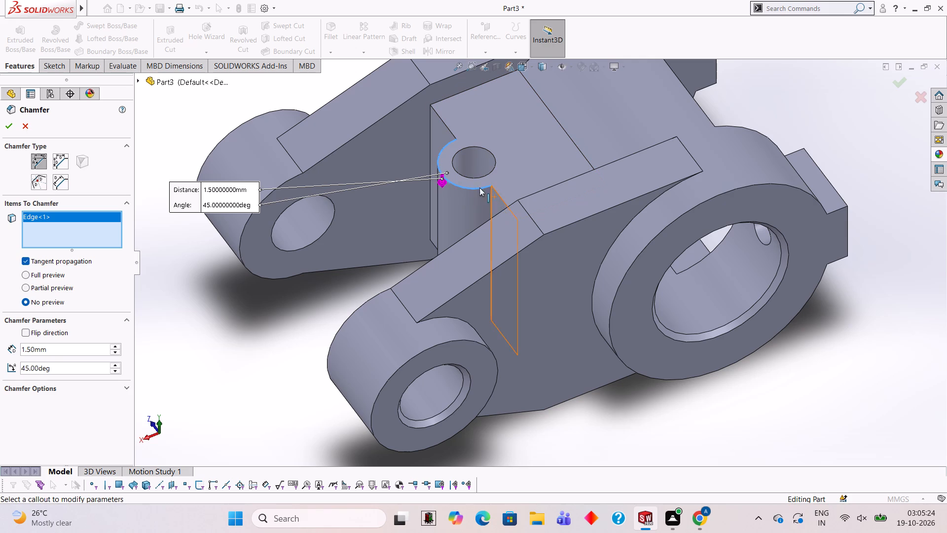
{"action": "left_click", "coordinate": [365, 131]}
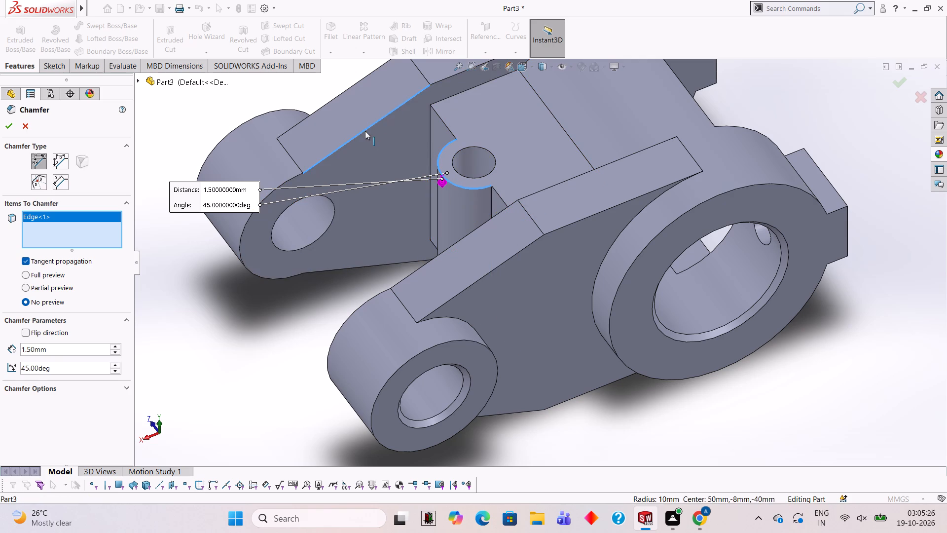
{"action": "left_click", "coordinate": [470, 232]}
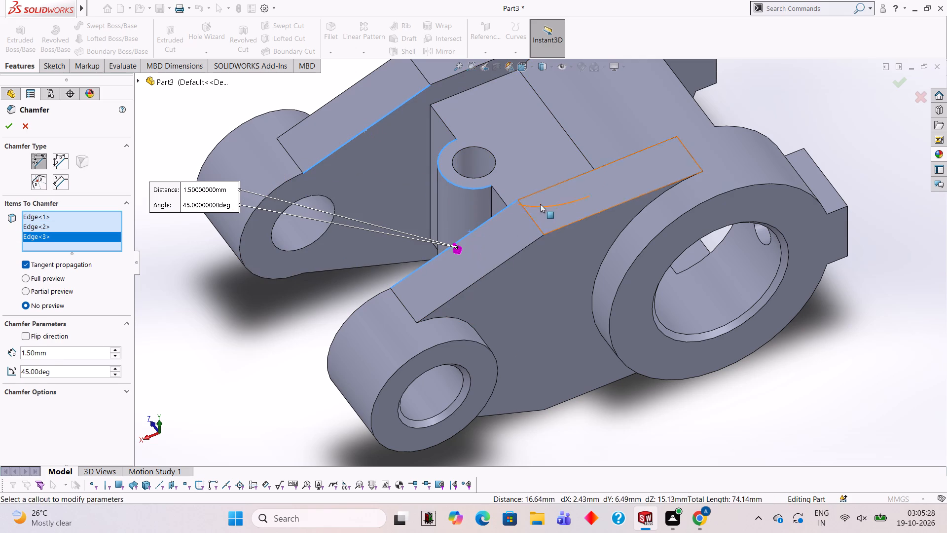
{"action": "left_click", "coordinate": [530, 196]}
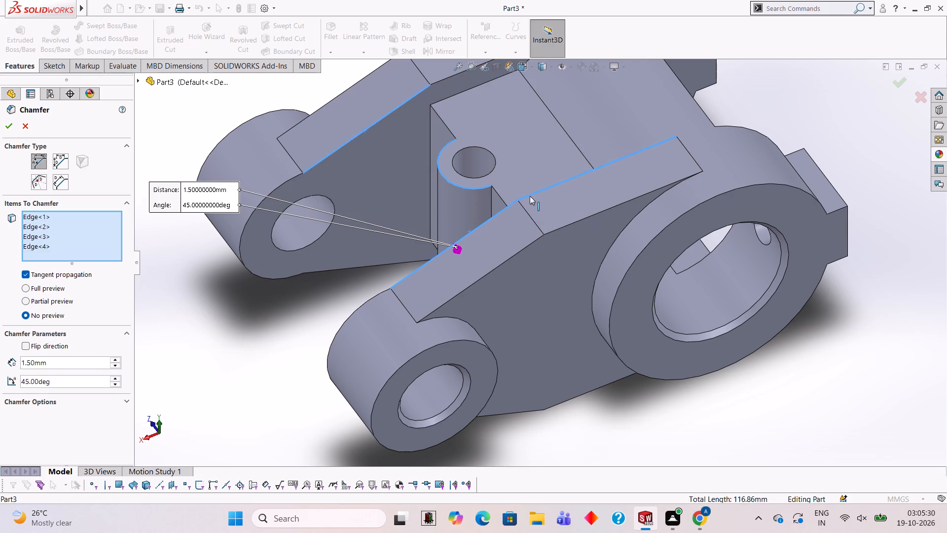
{"action": "left_click", "coordinate": [578, 222]}
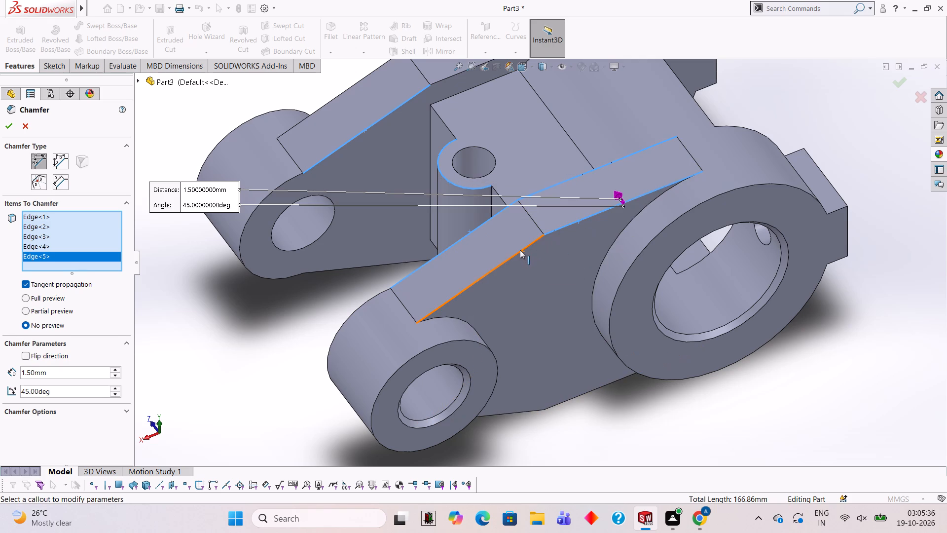
{"action": "left_click", "coordinate": [520, 250]}
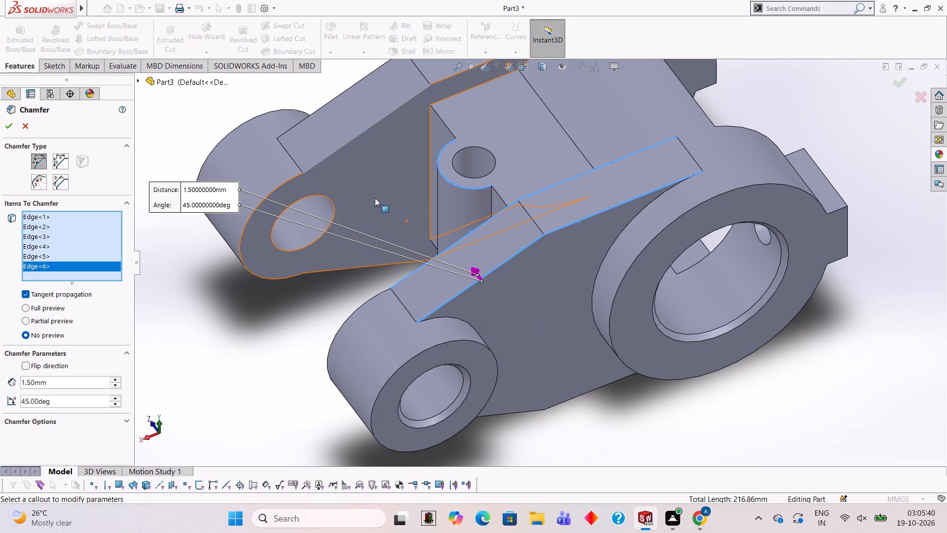
Add both outer upper edges of the opposite arm to the chamfer selection.
{"action": "scroll", "coordinate": [396, 202], "scroll_direction": "up", "scroll_amount": 1}
{"action": "scroll", "coordinate": [503, 196], "scroll_direction": "up", "scroll_amount": 2}
{"action": "scroll", "coordinate": [538, 138], "scroll_direction": "down", "scroll_amount": 2}
{"action": "scroll", "coordinate": [521, 176], "scroll_direction": "down", "scroll_amount": 2}
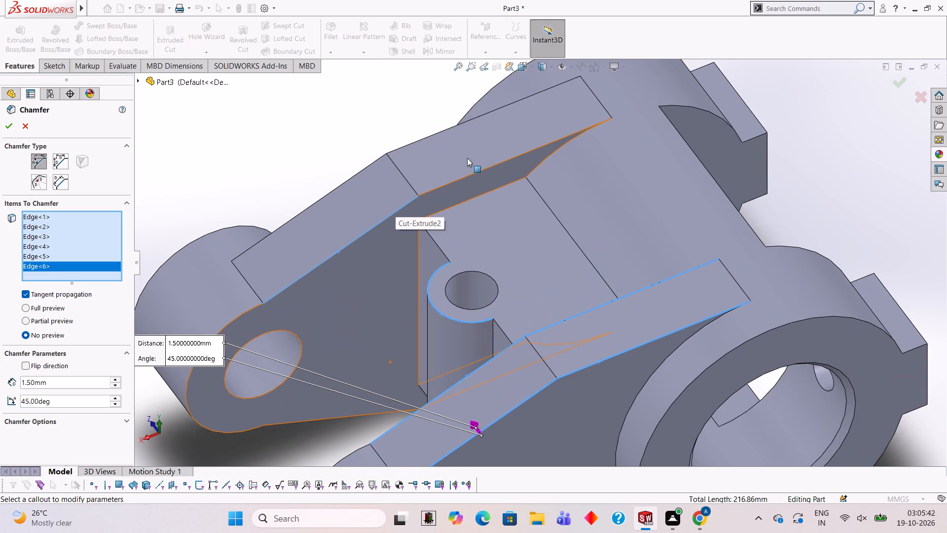
{"action": "left_click", "coordinate": [429, 137]}
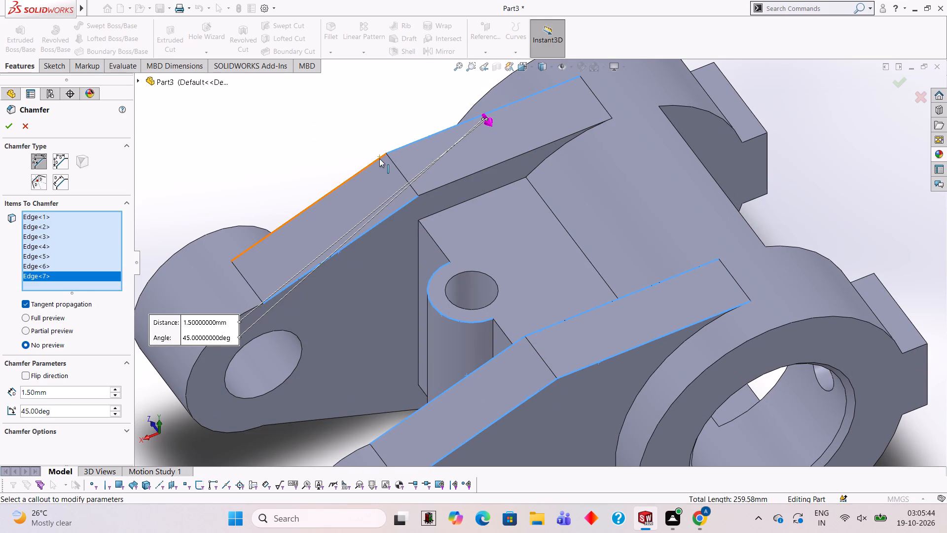
{"action": "left_click", "coordinate": [377, 160]}
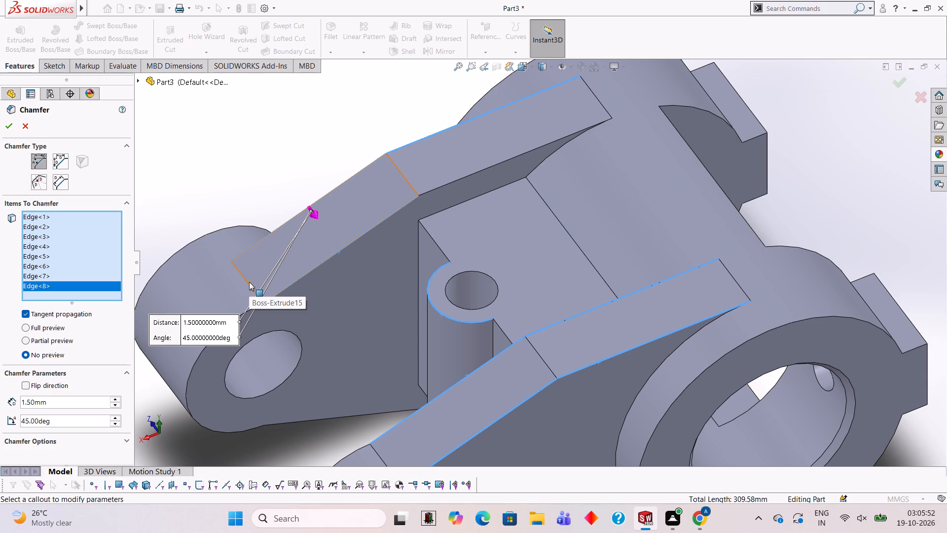
Add the curved edges where the near arm's outer face meets its ring and its boss to the chamfer selection.
{"action": "scroll", "coordinate": [737, 342], "scroll_direction": "up", "scroll_amount": 3}
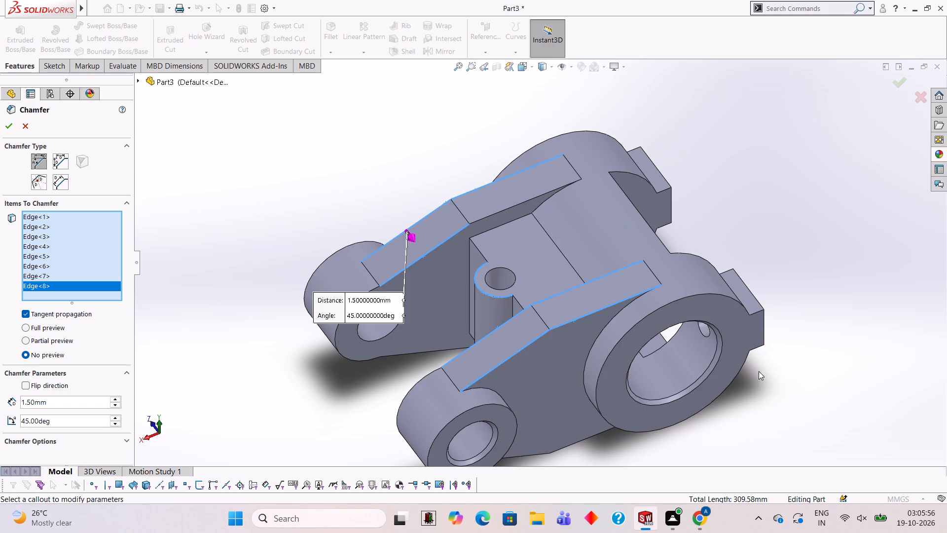
{"action": "scroll", "coordinate": [758, 370], "scroll_direction": "up", "scroll_amount": 1}
{"action": "scroll", "coordinate": [756, 364], "scroll_direction": "down", "scroll_amount": 1}
{"action": "scroll", "coordinate": [695, 242], "scroll_direction": "down", "scroll_amount": 2}
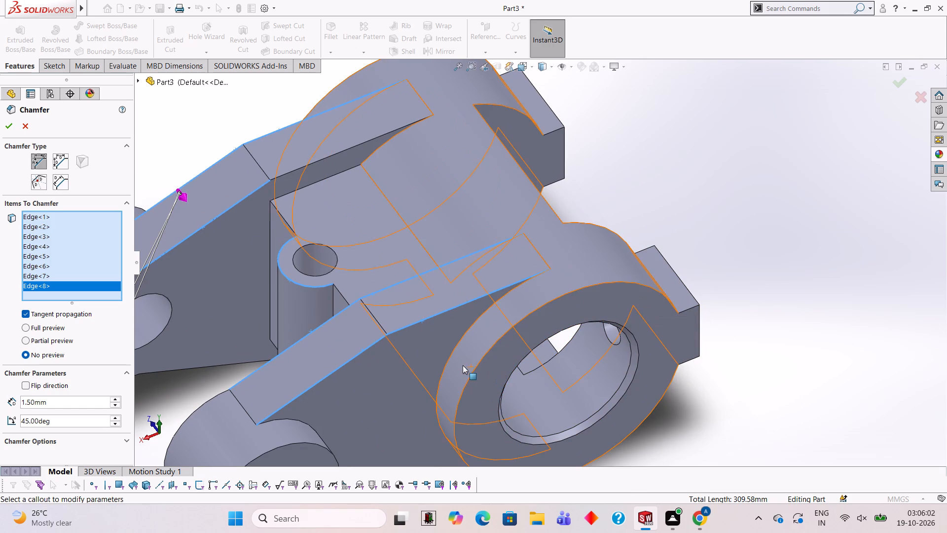
{"action": "left_click", "coordinate": [444, 367]}
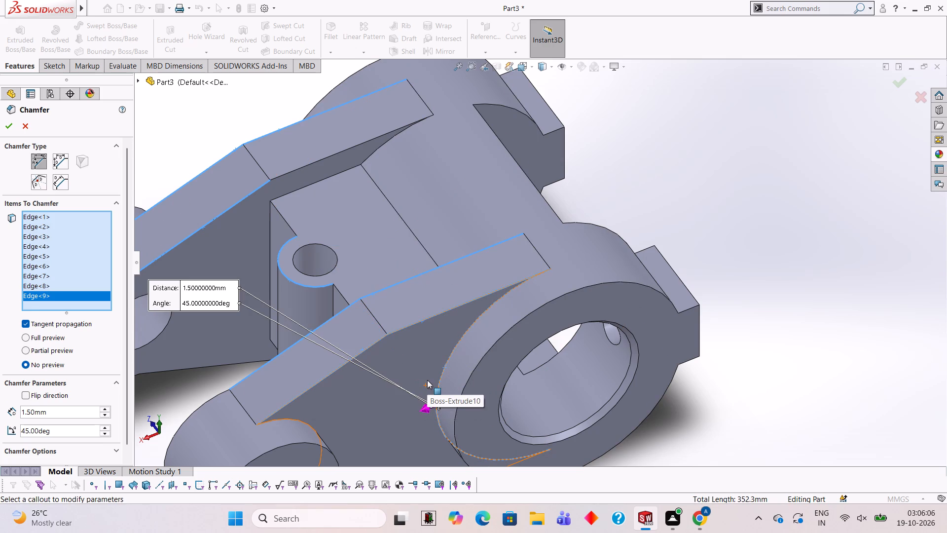
{"action": "scroll", "coordinate": [451, 395], "scroll_direction": "up", "scroll_amount": 5}
{"action": "scroll", "coordinate": [447, 378], "scroll_direction": "down", "scroll_amount": 3}
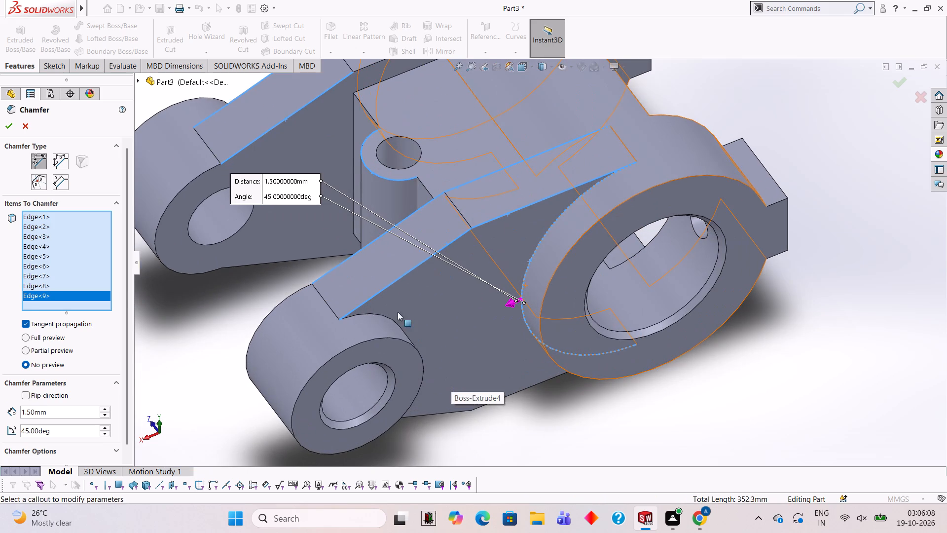
{"action": "scroll", "coordinate": [425, 317], "scroll_direction": "down", "scroll_amount": 2}
{"action": "middle_click_drag", "start_coordinate": [431, 327], "coordinate": [390, 328]}
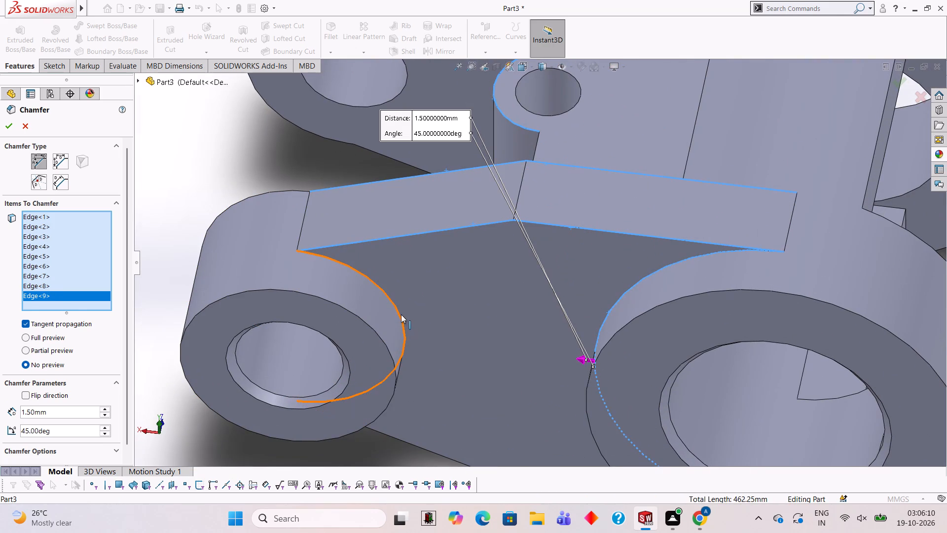
{"action": "left_click", "coordinate": [401, 314]}
Add the curved edges where the opposite arm's outer face meets its ring and its boss to the chamfer selection.
{"action": "scroll", "coordinate": [418, 328], "scroll_direction": "up", "scroll_amount": 5}
{"action": "middle_click_drag", "start_coordinate": [469, 320], "coordinate": [644, 311]}
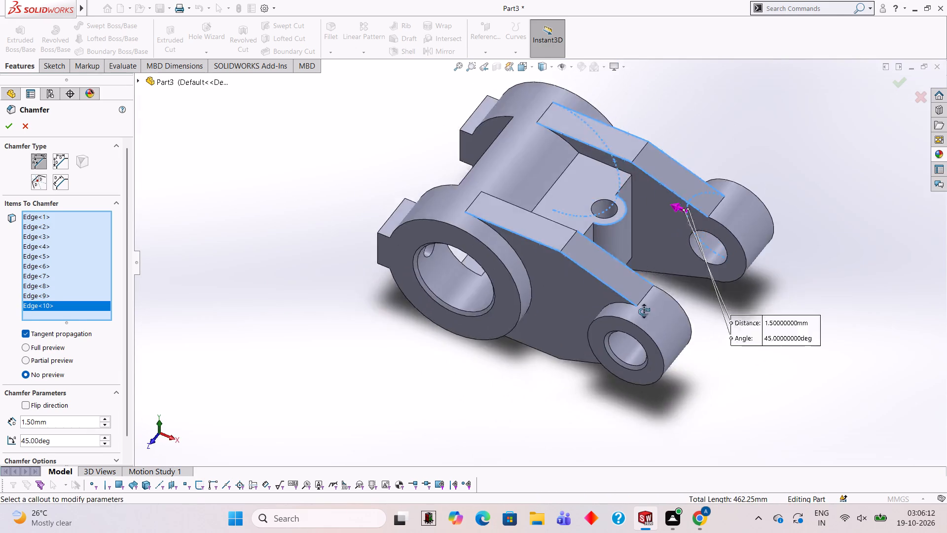
{"action": "middle_click_drag", "start_coordinate": [644, 311], "coordinate": [654, 286]}
{"action": "middle_click_drag", "start_coordinate": [556, 292], "coordinate": [531, 294]}
{"action": "scroll", "coordinate": [526, 252], "scroll_direction": "down", "scroll_amount": 3}
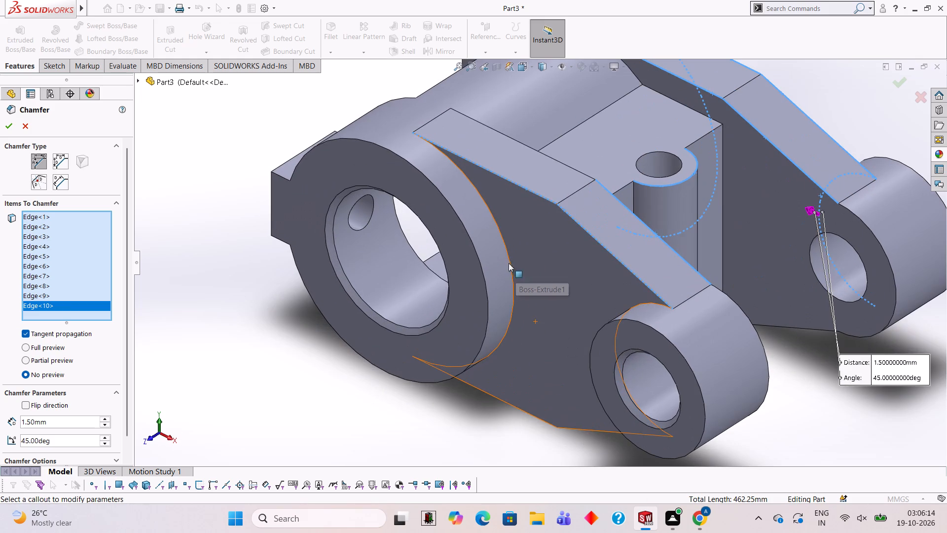
{"action": "left_click", "coordinate": [512, 276]}
{"action": "scroll", "coordinate": [535, 314], "scroll_direction": "down", "scroll_amount": 1}
{"action": "middle_click_drag", "start_coordinate": [536, 315], "coordinate": [555, 329]}
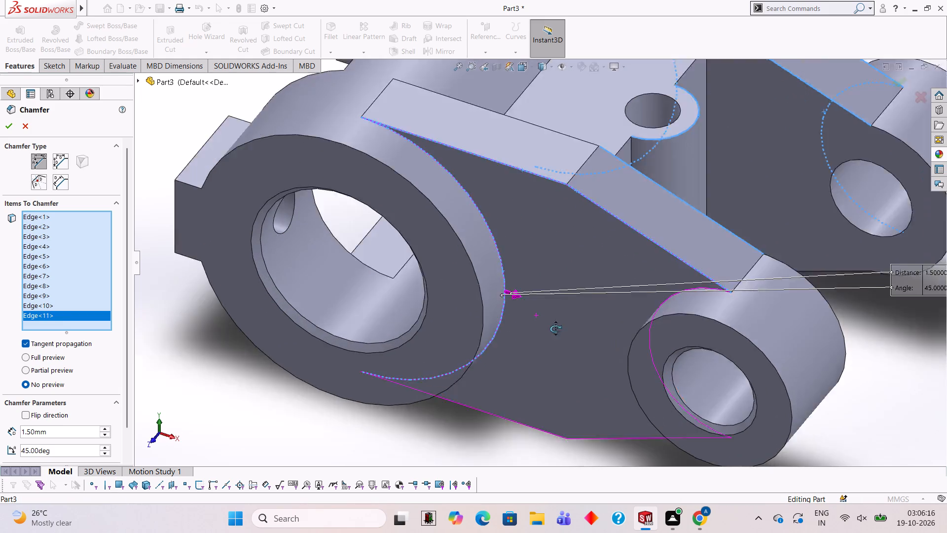
{"action": "middle_click_drag", "start_coordinate": [555, 329], "coordinate": [617, 325]}
{"action": "left_click", "coordinate": [643, 255]}
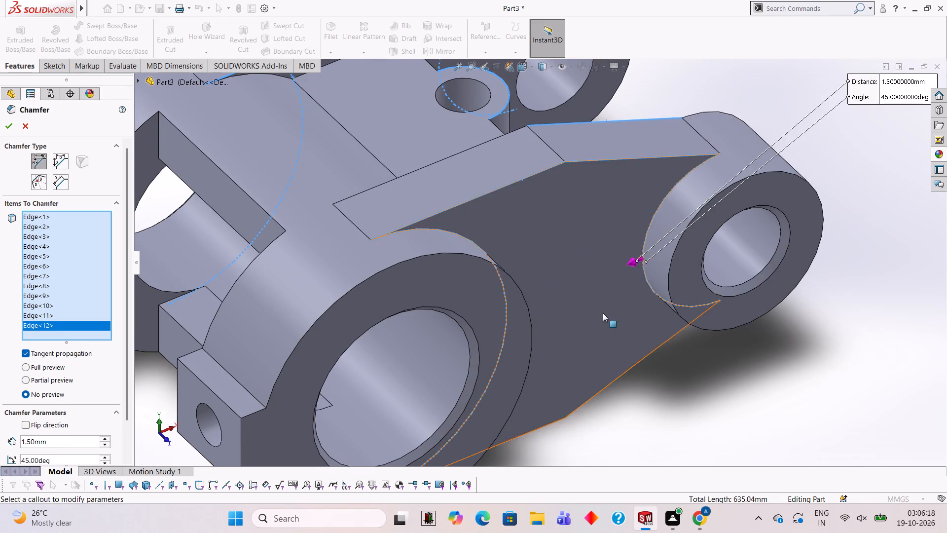
Add the upper edges where the two holed projections meet the rings to the chamfer selection.
{"action": "scroll", "coordinate": [603, 313], "scroll_direction": "up", "scroll_amount": 3}
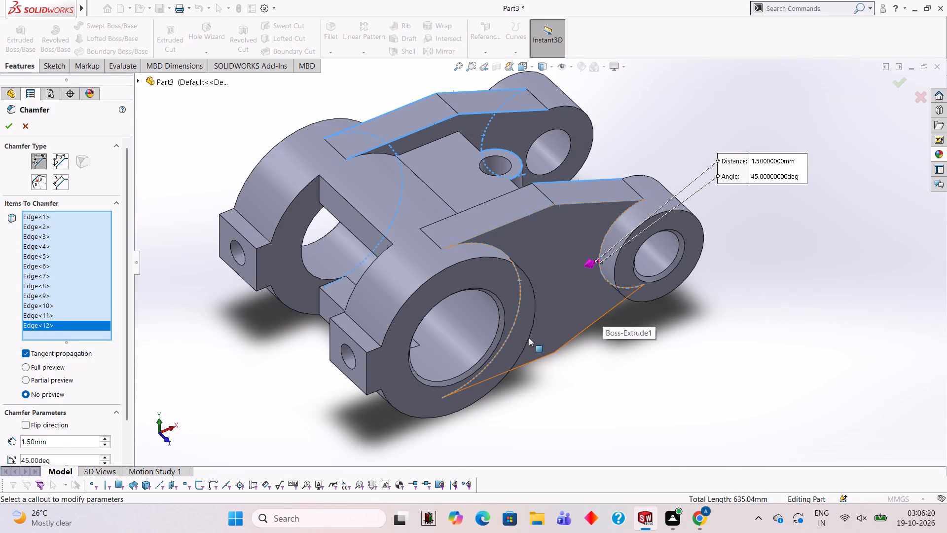
{"action": "left_click", "coordinate": [366, 331]}
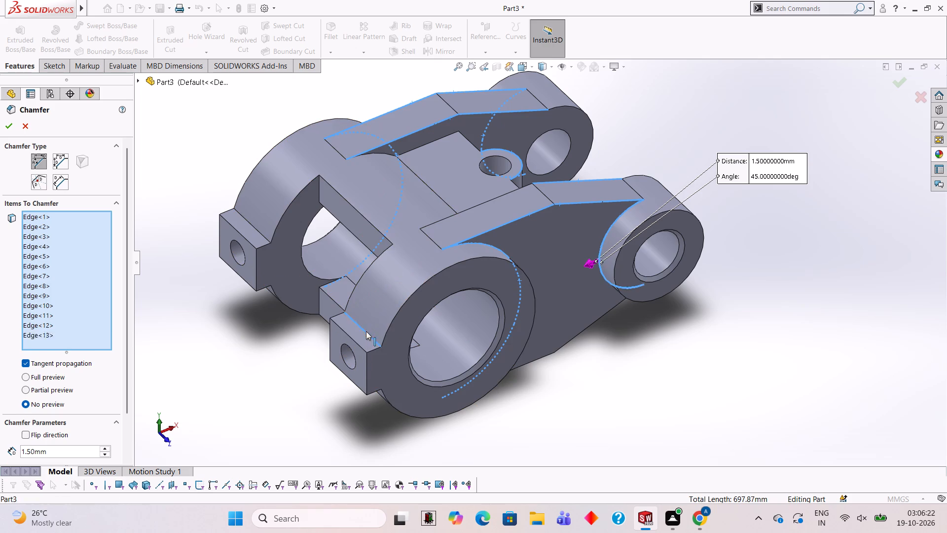
{"action": "left_click", "coordinate": [248, 219]}
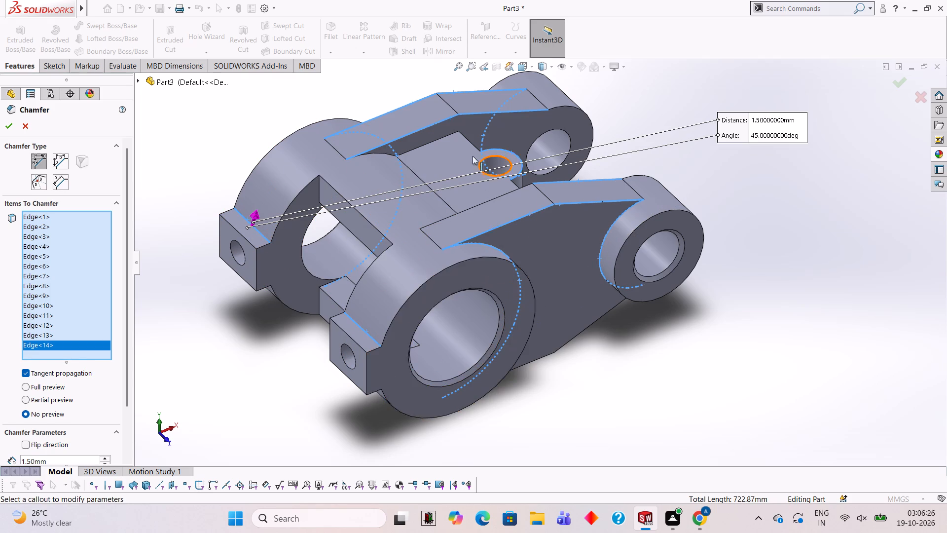
Add the central plate's top edges along both arms and on both sides of the central boss to the chamfer selection.
{"action": "scroll", "coordinate": [462, 150], "scroll_direction": "down", "scroll_amount": 3}
{"action": "left_click", "coordinate": [407, 162]}
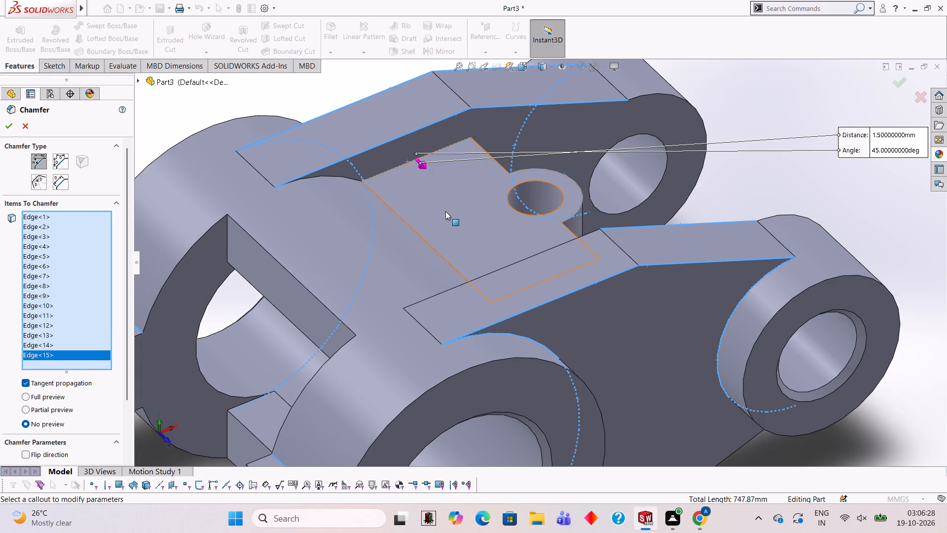
{"action": "middle_click_drag", "start_coordinate": [480, 212], "coordinate": [579, 193]}
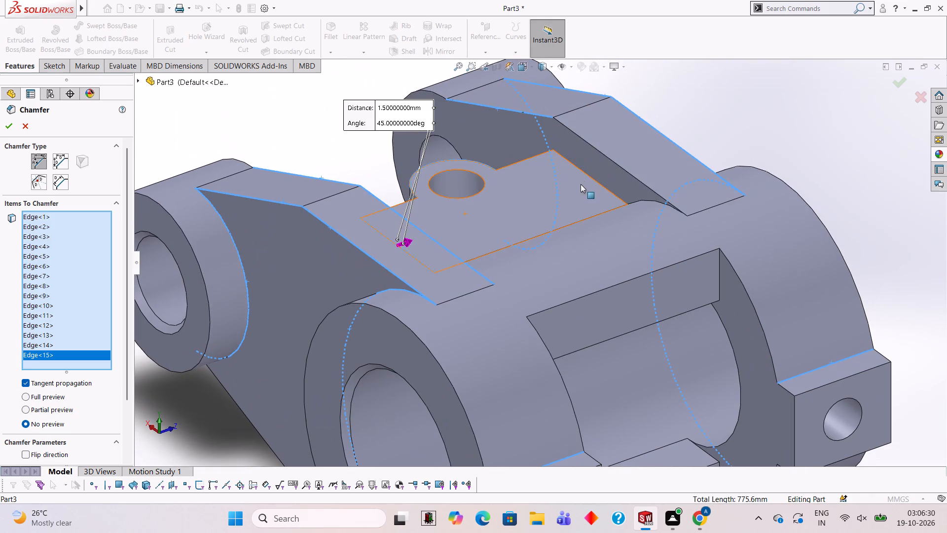
{"action": "left_click", "coordinate": [575, 164]}
{"action": "middle_click_drag", "start_coordinate": [588, 183], "coordinate": [550, 305]}
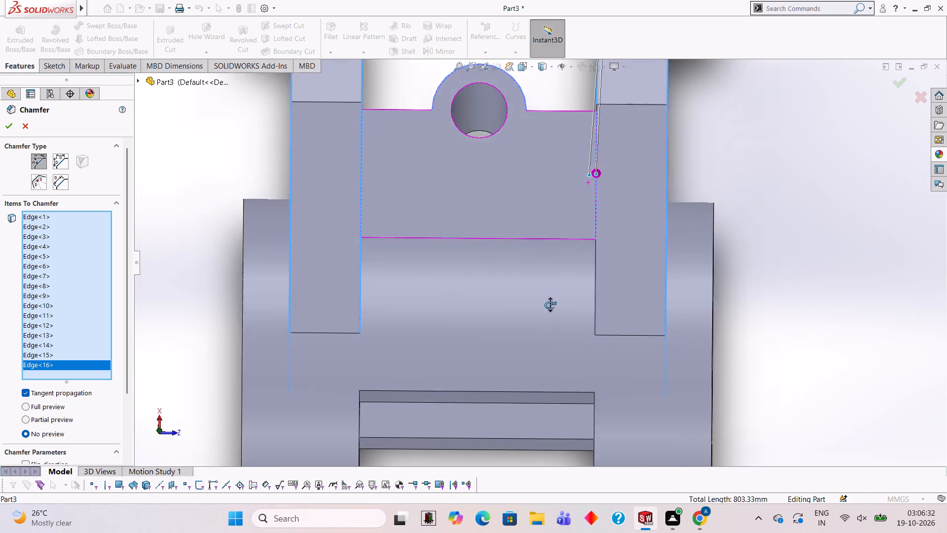
{"action": "middle_click_drag", "start_coordinate": [550, 305], "coordinate": [512, 198]}
{"action": "scroll", "coordinate": [544, 185], "scroll_direction": "up", "scroll_amount": 3}
{"action": "scroll", "coordinate": [564, 135], "scroll_direction": "down", "scroll_amount": 3}
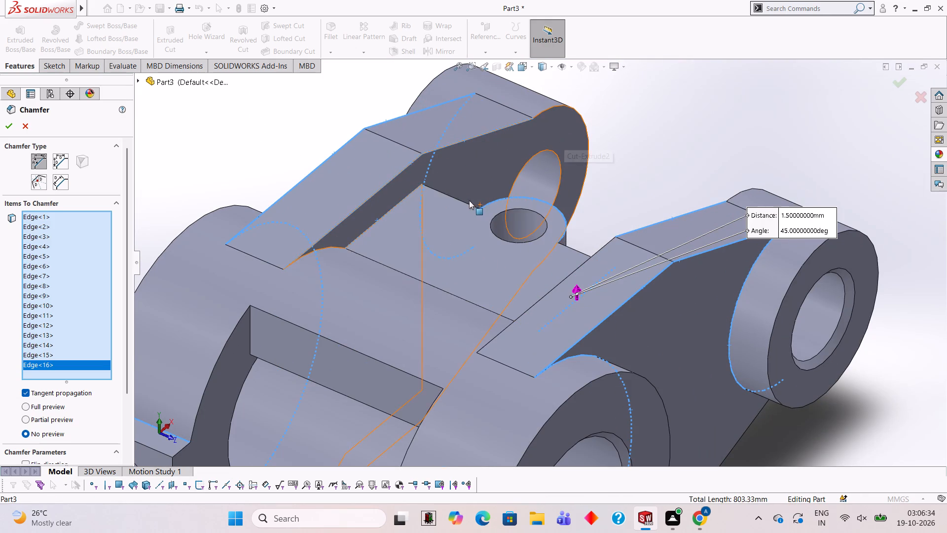
{"action": "left_click", "coordinate": [459, 199]}
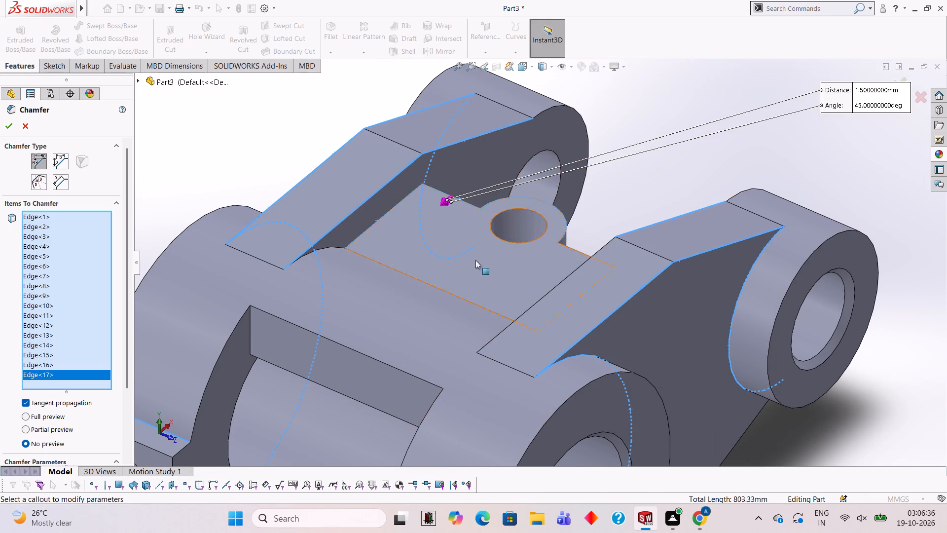
{"action": "middle_click_drag", "start_coordinate": [487, 267], "coordinate": [536, 266]}
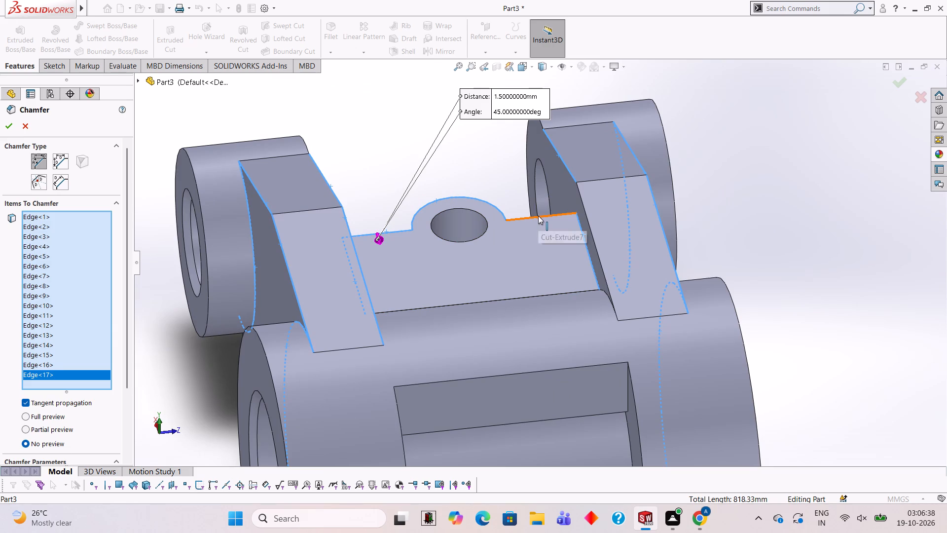
{"action": "left_click", "coordinate": [538, 216]}
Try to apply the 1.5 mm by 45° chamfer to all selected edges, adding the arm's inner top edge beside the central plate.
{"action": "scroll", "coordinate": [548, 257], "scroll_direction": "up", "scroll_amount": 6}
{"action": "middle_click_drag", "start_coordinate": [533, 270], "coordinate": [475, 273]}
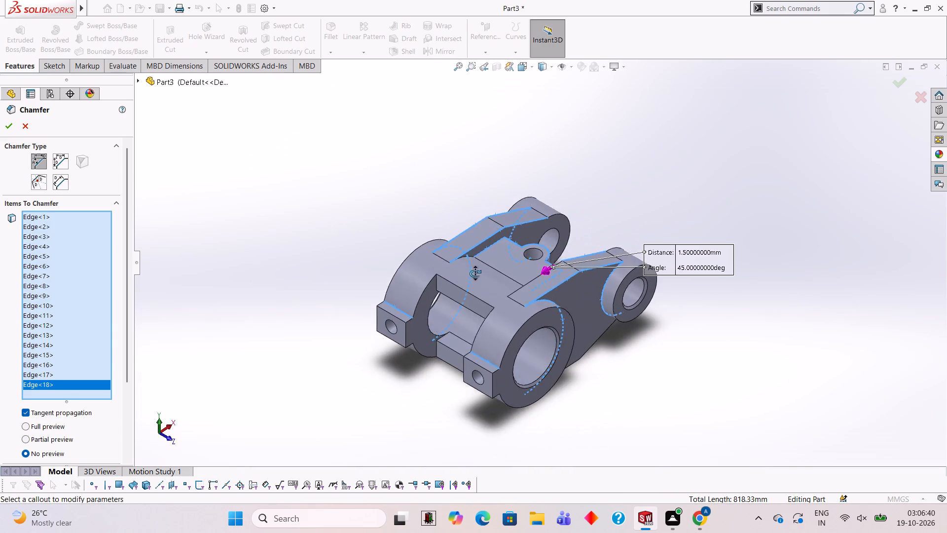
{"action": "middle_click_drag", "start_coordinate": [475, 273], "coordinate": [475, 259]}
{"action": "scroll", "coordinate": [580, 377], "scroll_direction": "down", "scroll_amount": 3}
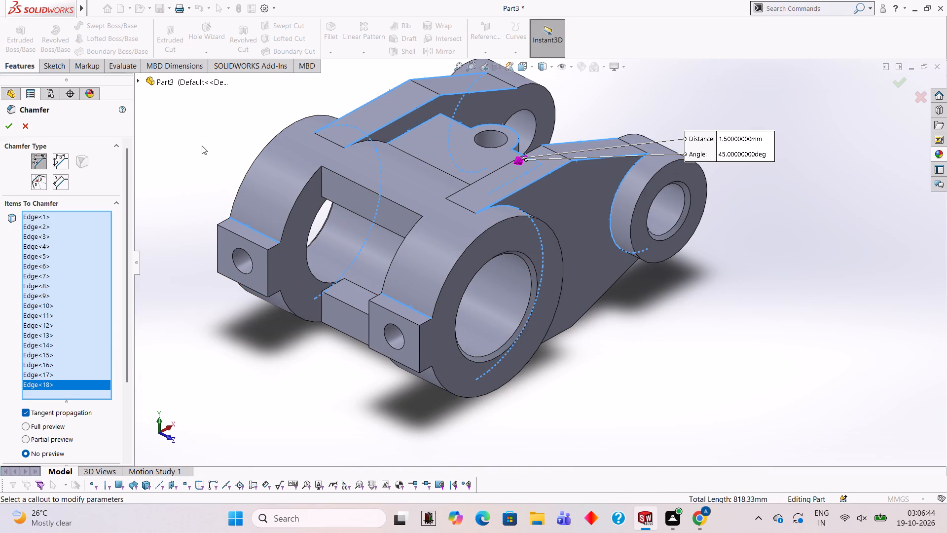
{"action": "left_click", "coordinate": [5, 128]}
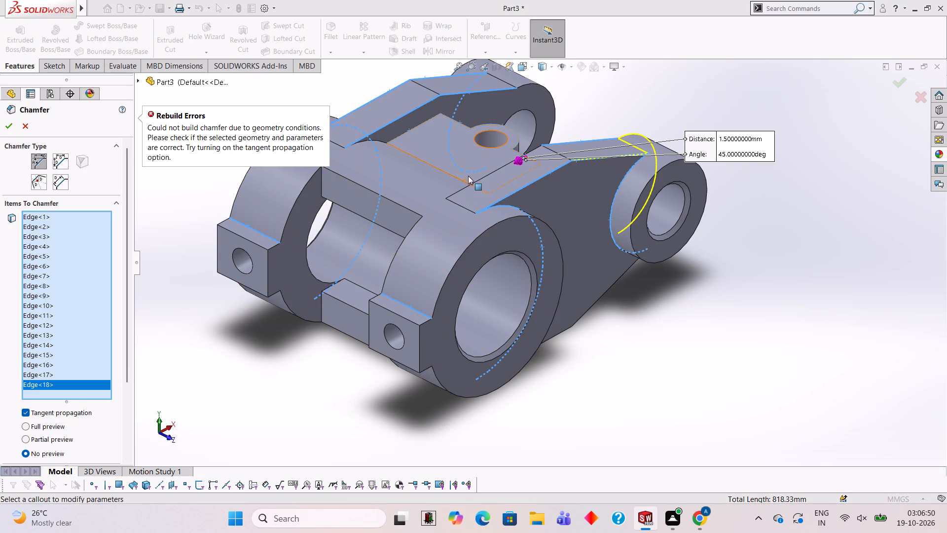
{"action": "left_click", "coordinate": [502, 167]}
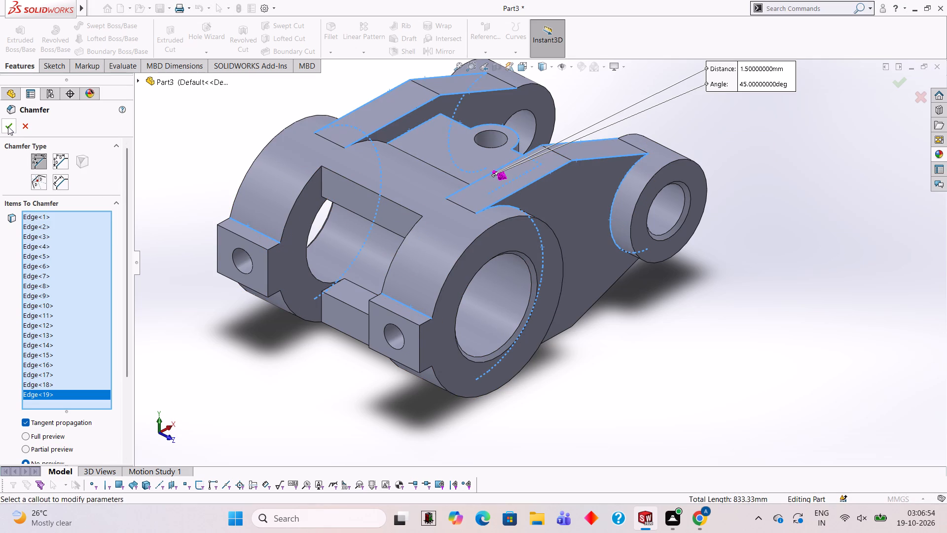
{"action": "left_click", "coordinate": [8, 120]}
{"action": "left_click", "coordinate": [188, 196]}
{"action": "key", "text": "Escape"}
Chamfer the near arm's two outer top edges and the curved edge where its outer face meets the boss, 1.5 mm by 45°.
{"action": "scroll", "coordinate": [505, 225], "scroll_direction": "down", "scroll_amount": 2}
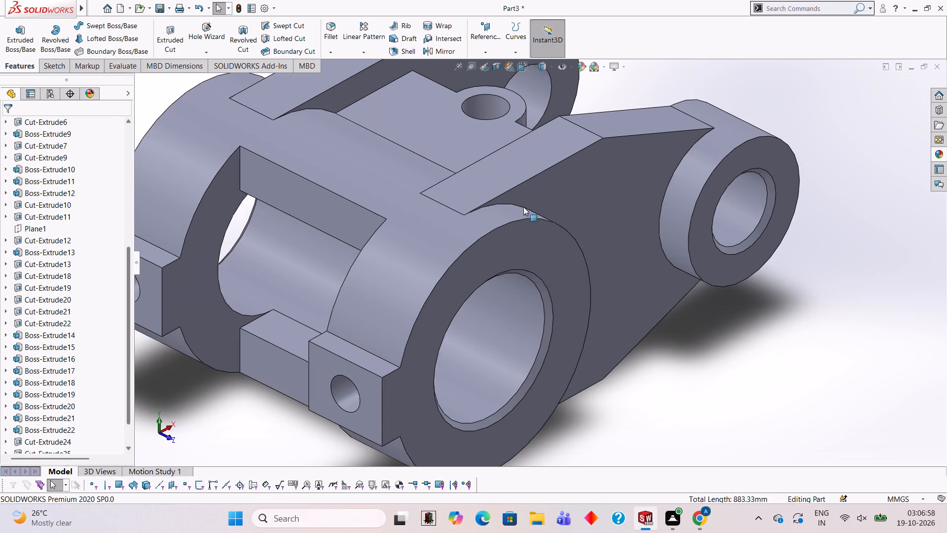
{"action": "scroll", "coordinate": [577, 189], "scroll_direction": "up", "scroll_amount": 2}
{"action": "scroll", "coordinate": [583, 198], "scroll_direction": "down", "scroll_amount": 3}
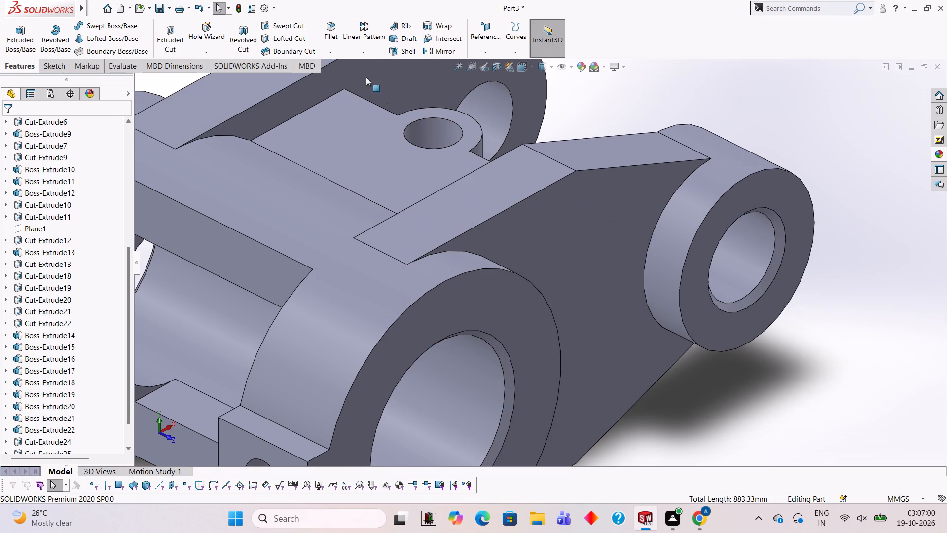
{"action": "left_click", "coordinate": [334, 55]}
{"action": "left_click", "coordinate": [353, 76]}
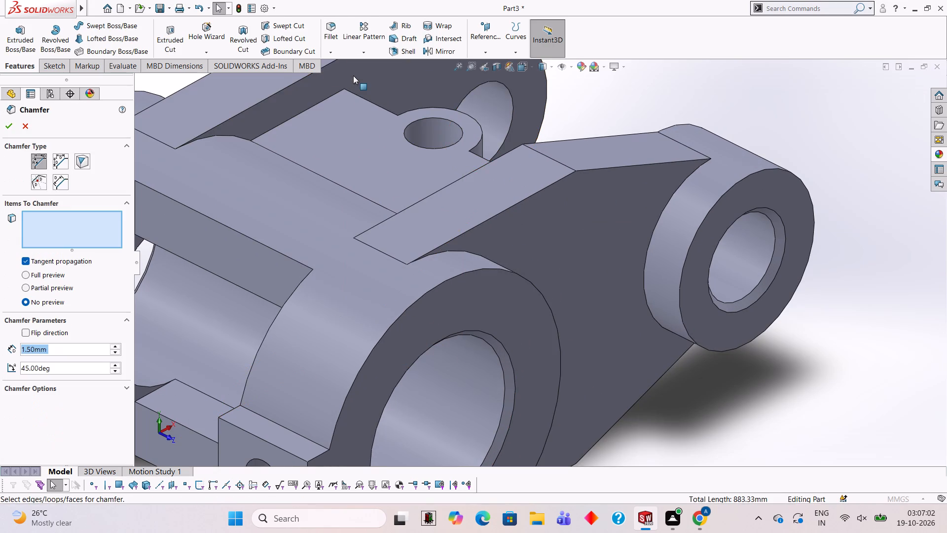
{"action": "left_click", "coordinate": [489, 220]}
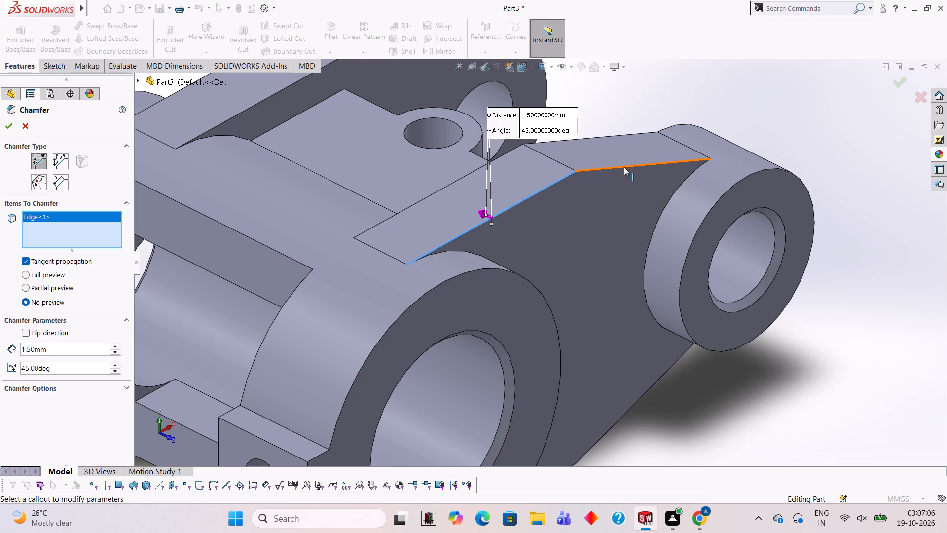
{"action": "left_click", "coordinate": [624, 167]}
{"action": "left_click", "coordinate": [656, 220]}
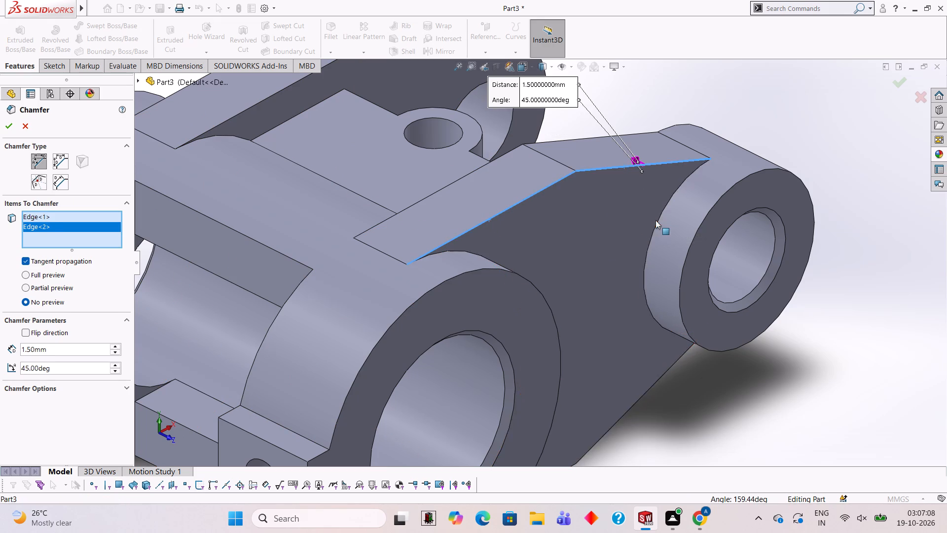
{"action": "left_click", "coordinate": [654, 230]}
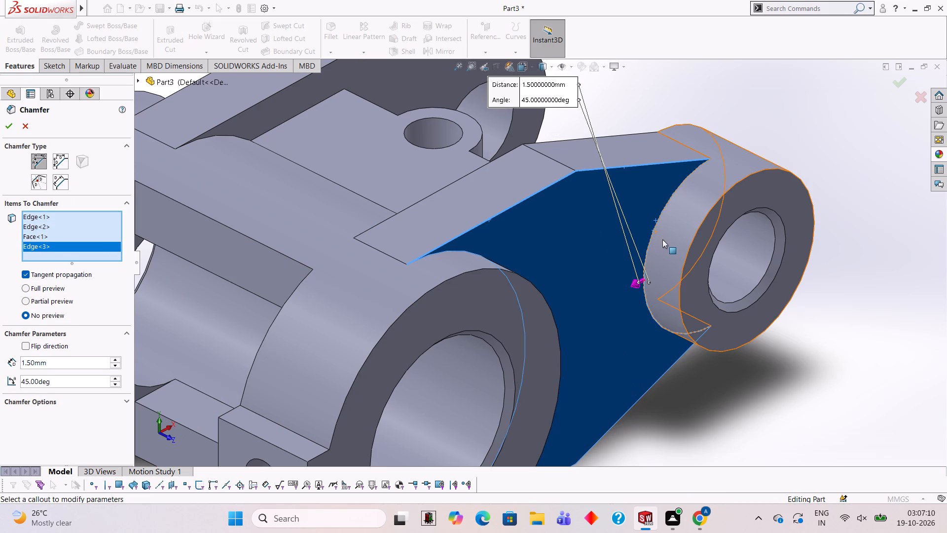
{"action": "left_click", "coordinate": [40, 237]}
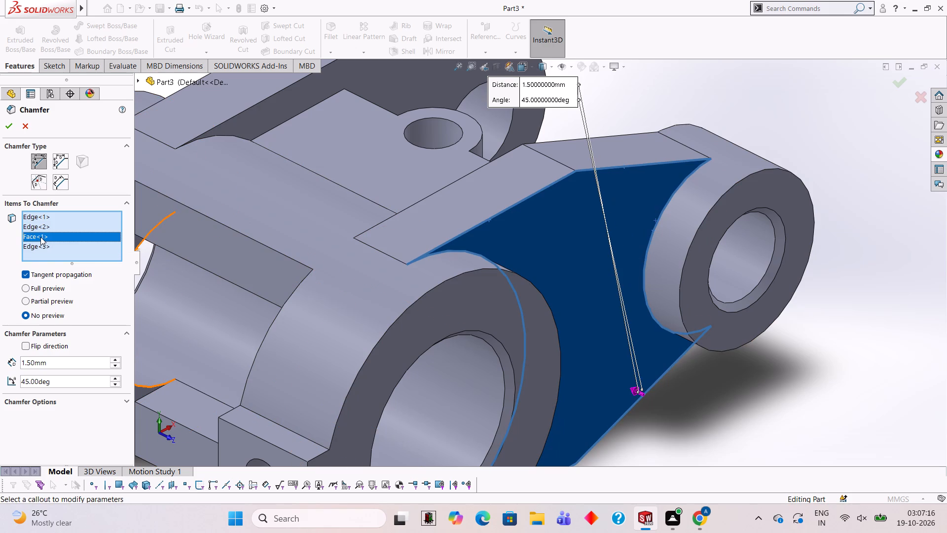
{"action": "key", "text": "Delete"}
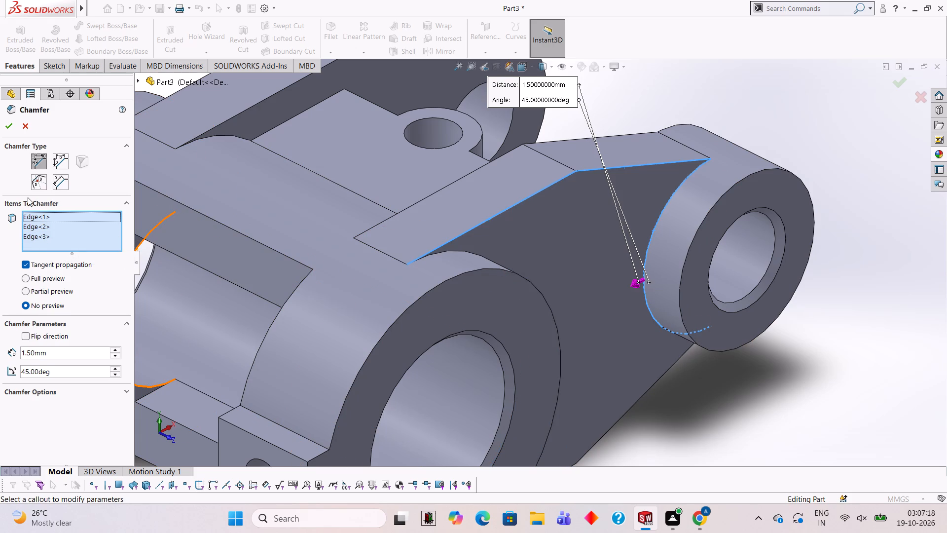
{"action": "left_click", "coordinate": [13, 123]}
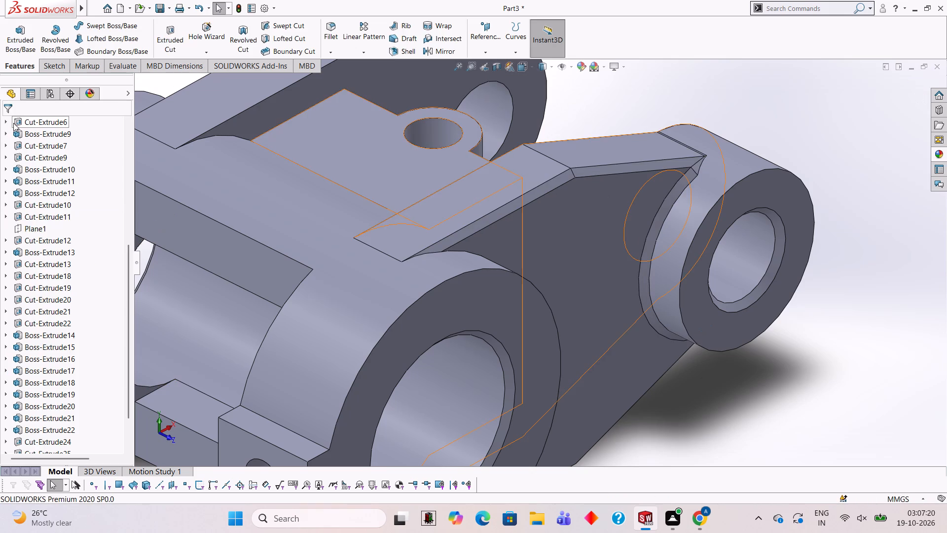
{"action": "left_click", "coordinate": [567, 95]}
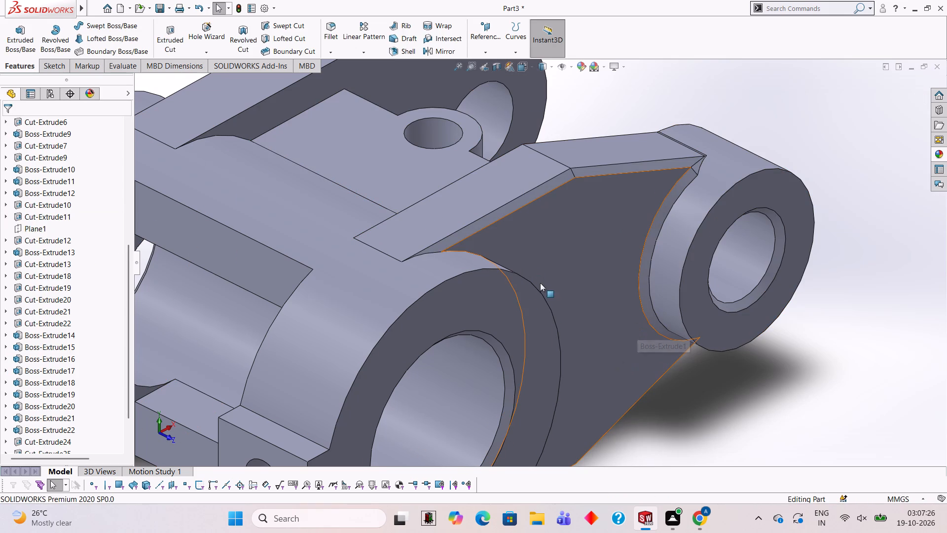
Examine the chamfered edges on the near arm's outer face and around its boss.
{"action": "scroll", "coordinate": [541, 285], "scroll_direction": "up", "scroll_amount": 2}
{"action": "scroll", "coordinate": [552, 267], "scroll_direction": "down", "scroll_amount": 6}
{"action": "scroll", "coordinate": [550, 267], "scroll_direction": "up", "scroll_amount": 2}
{"action": "scroll", "coordinate": [605, 152], "scroll_direction": "down", "scroll_amount": 2}
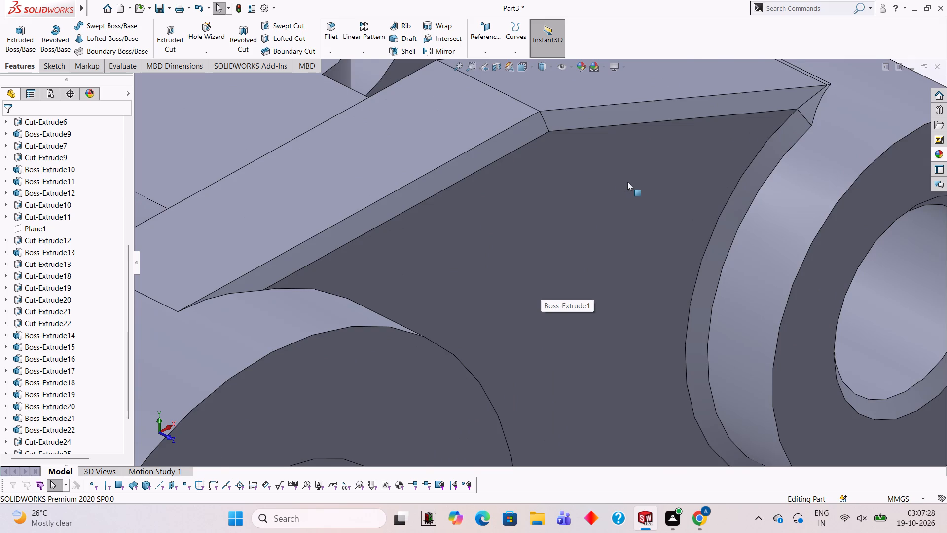
{"action": "scroll", "coordinate": [629, 183], "scroll_direction": "up", "scroll_amount": 4}
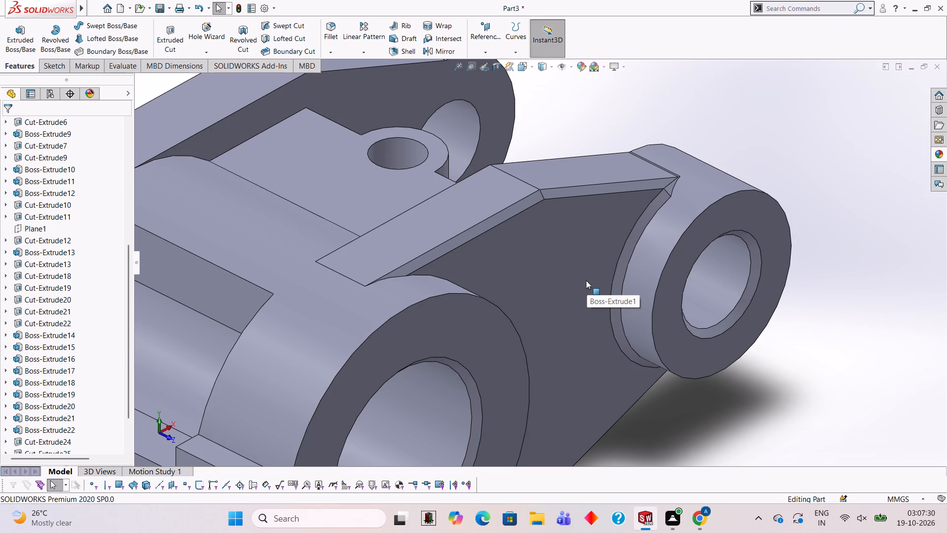
{"action": "scroll", "coordinate": [493, 287], "scroll_direction": "down", "scroll_amount": 1}
{"action": "middle_click_drag", "start_coordinate": [522, 289], "coordinate": [523, 246]}
{"action": "scroll", "coordinate": [543, 279], "scroll_direction": "up", "scroll_amount": 4}
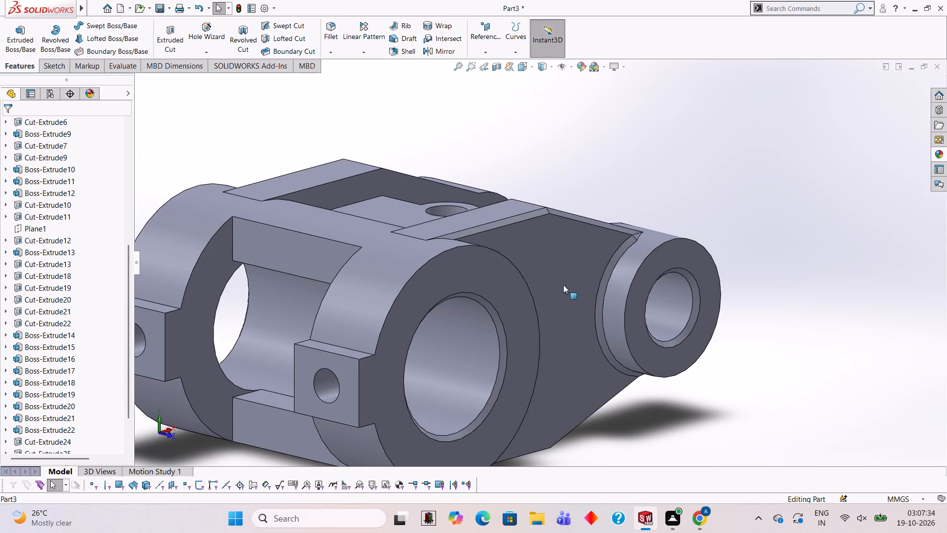
{"action": "scroll", "coordinate": [585, 338], "scroll_direction": "down", "scroll_amount": 2}
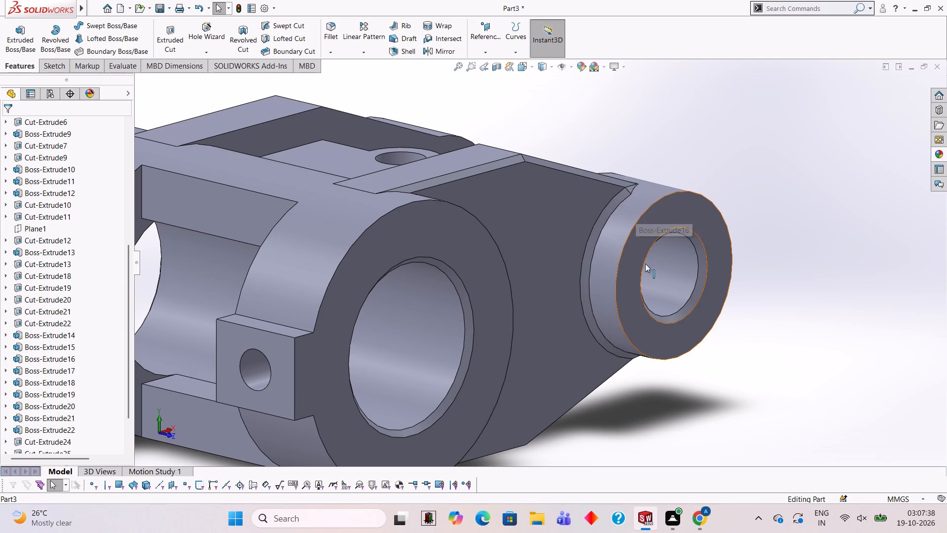
{"action": "scroll", "coordinate": [562, 365], "scroll_direction": "up", "scroll_amount": 2}
{"action": "scroll", "coordinate": [544, 303], "scroll_direction": "down", "scroll_amount": 2}
Chamfer the curved edge where the near arm meets its ring and the opposite arm's inner sloping top edge, 1.5 mm by 45°.
{"action": "middle_click_drag", "start_coordinate": [537, 266], "coordinate": [445, 258]}
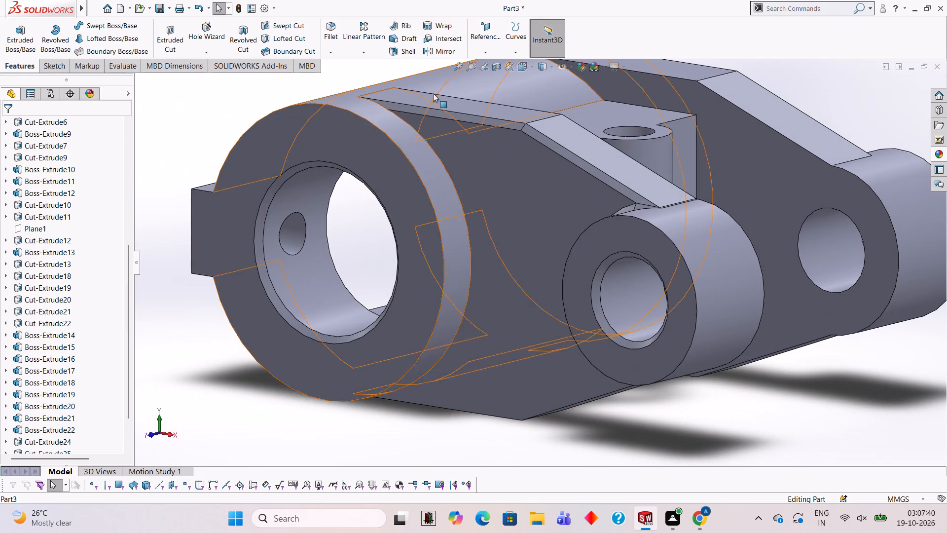
{"action": "left_click", "coordinate": [331, 51]}
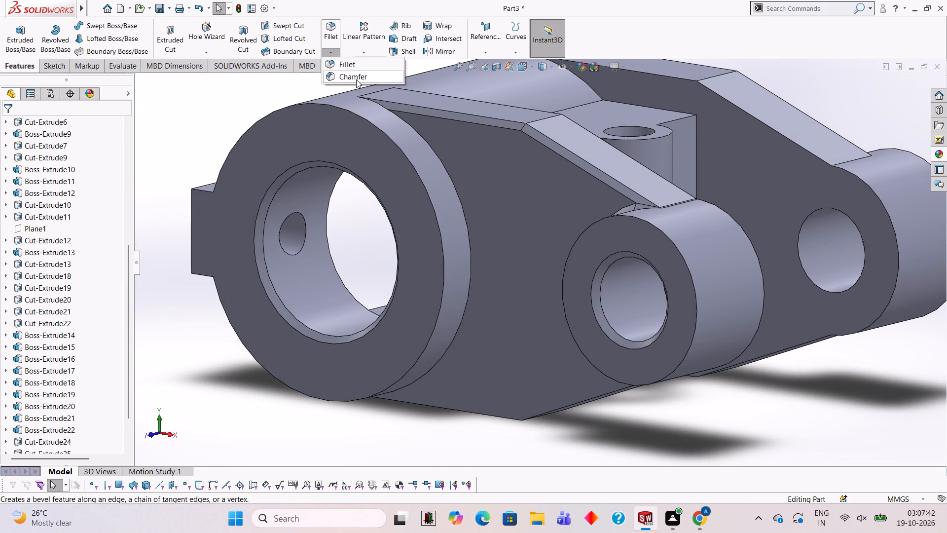
{"action": "left_click", "coordinate": [356, 79]}
{"action": "left_click", "coordinate": [451, 176]}
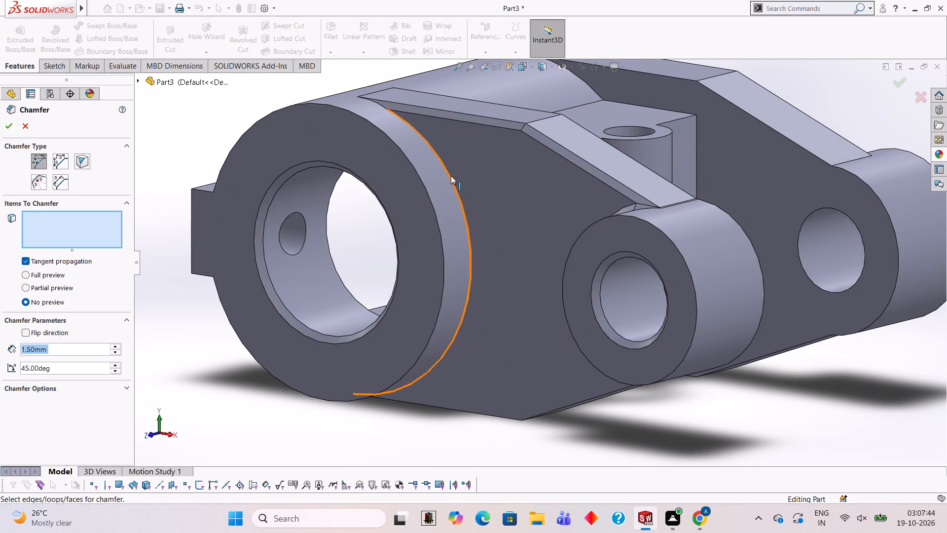
{"action": "left_click", "coordinate": [816, 156]}
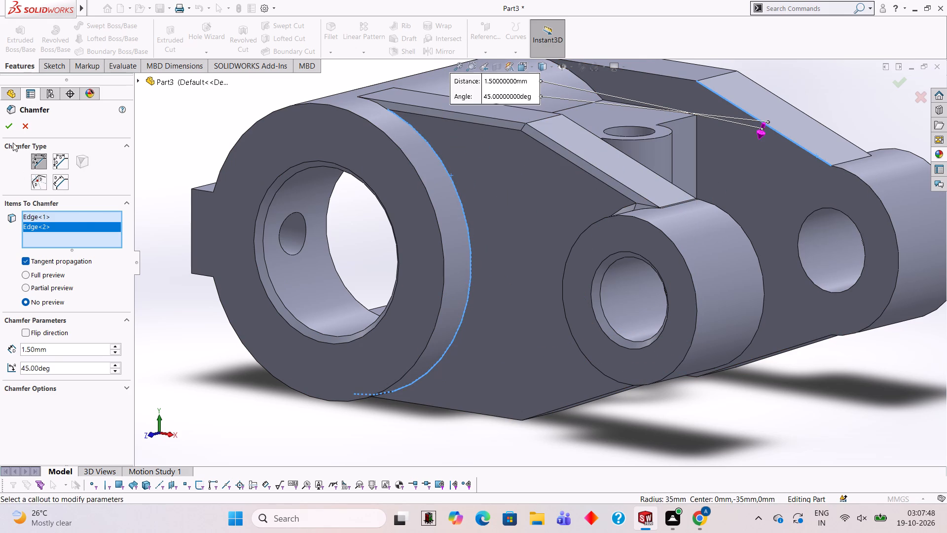
{"action": "left_click", "coordinate": [9, 127]}
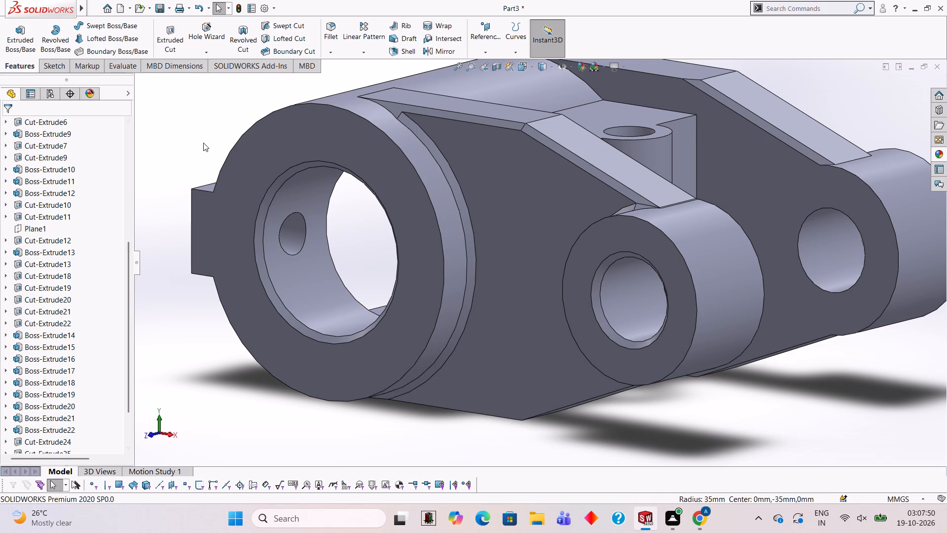
{"action": "left_click", "coordinate": [203, 143]}
Chamfer the central plate's top edges along both arms, beside the central boss and around the boss's curved rim, 1.5 mm by 45°.
{"action": "scroll", "coordinate": [357, 188], "scroll_direction": "up", "scroll_amount": 2}
{"action": "scroll", "coordinate": [476, 190], "scroll_direction": "up", "scroll_amount": 3}
{"action": "scroll", "coordinate": [483, 232], "scroll_direction": "down", "scroll_amount": 1}
{"action": "middle_click_drag", "start_coordinate": [483, 233], "coordinate": [470, 322]}
{"action": "scroll", "coordinate": [528, 277], "scroll_direction": "down", "scroll_amount": 3}
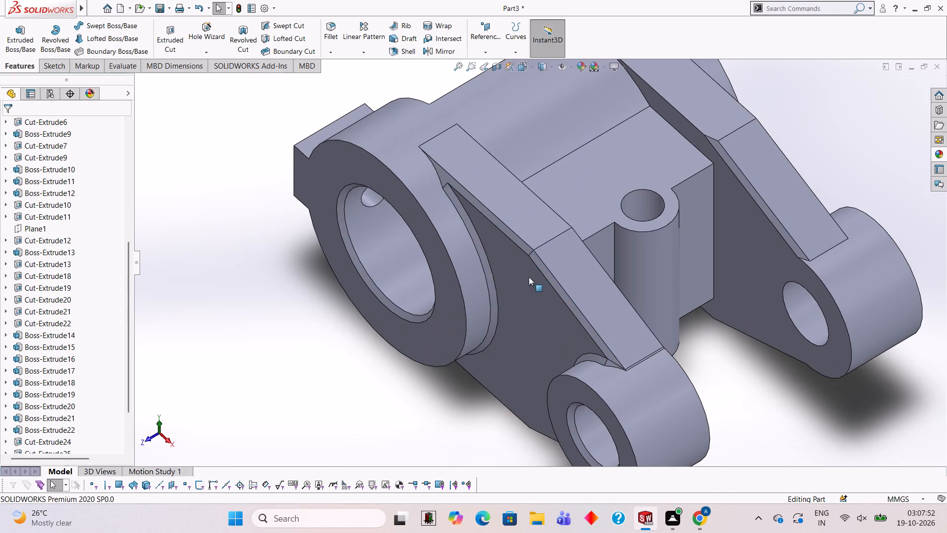
{"action": "scroll", "coordinate": [612, 193], "scroll_direction": "down", "scroll_amount": 3}
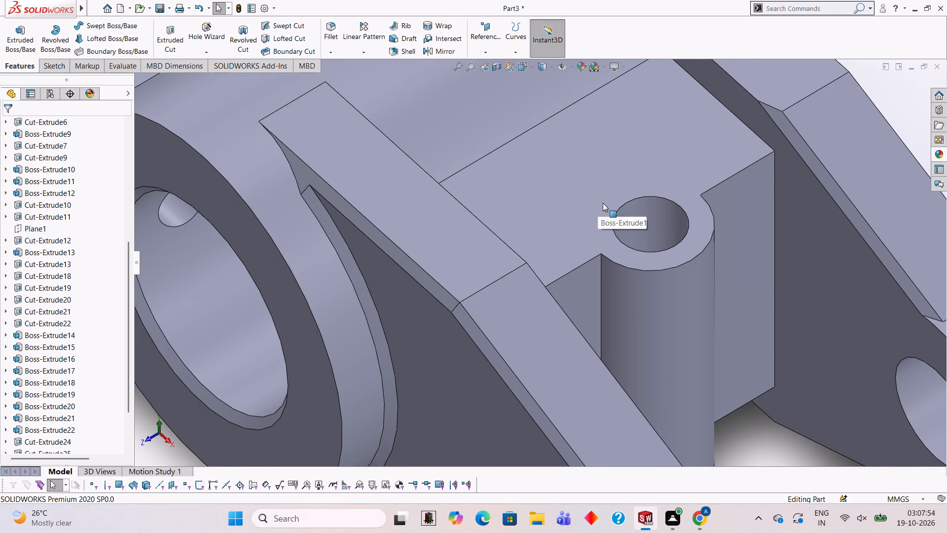
{"action": "scroll", "coordinate": [608, 199], "scroll_direction": "up", "scroll_amount": 2}
{"action": "left_click", "coordinate": [334, 50]}
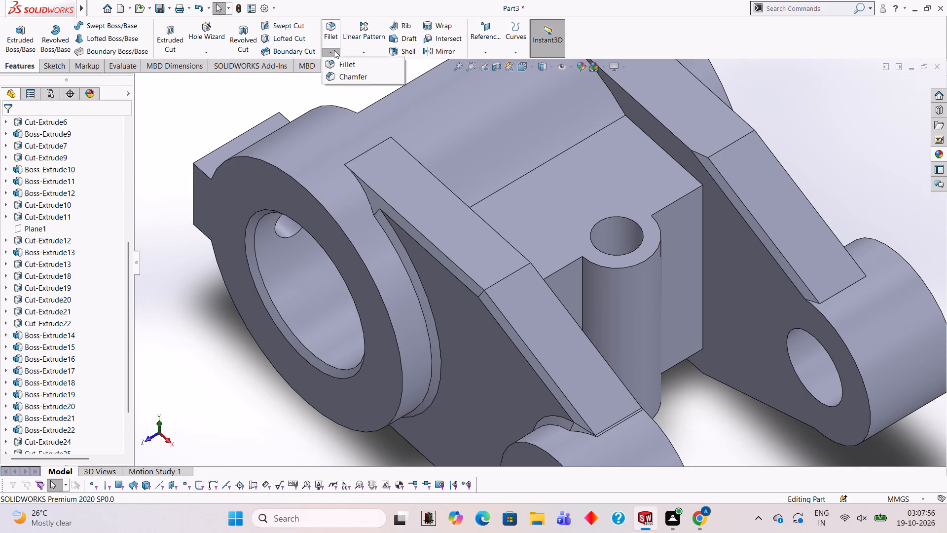
{"action": "left_click", "coordinate": [335, 51]}
{"action": "left_click", "coordinate": [331, 53]}
{"action": "left_click", "coordinate": [341, 73]}
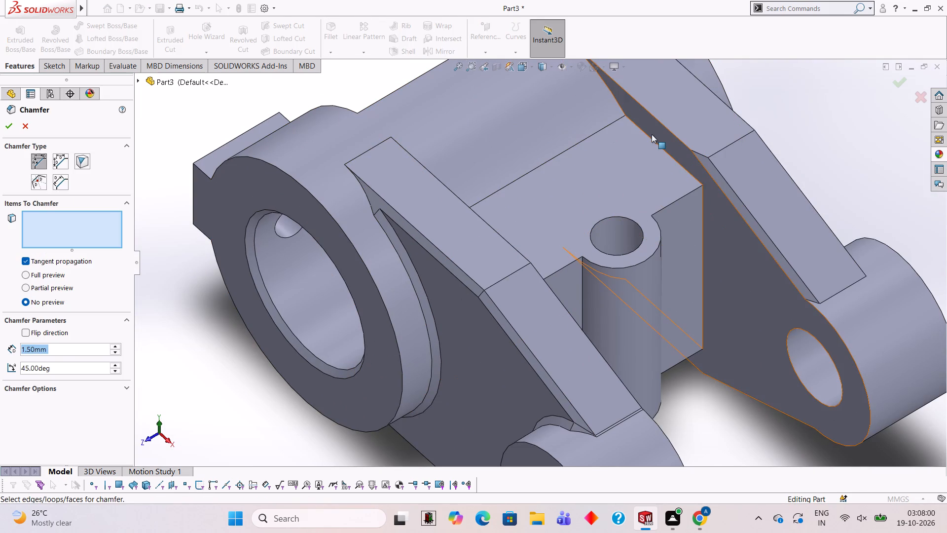
{"action": "left_click", "coordinate": [648, 134]}
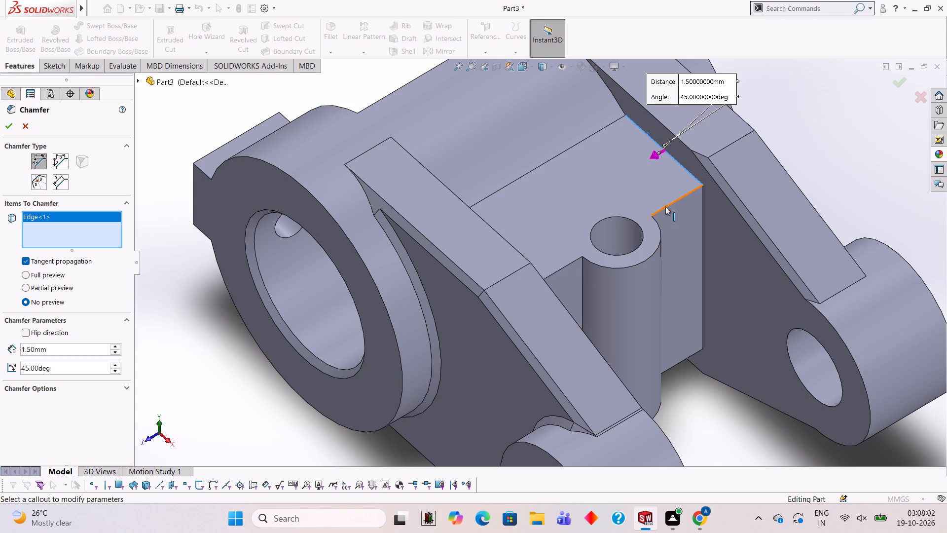
{"action": "left_click", "coordinate": [667, 207]}
{"action": "left_click", "coordinate": [656, 250]}
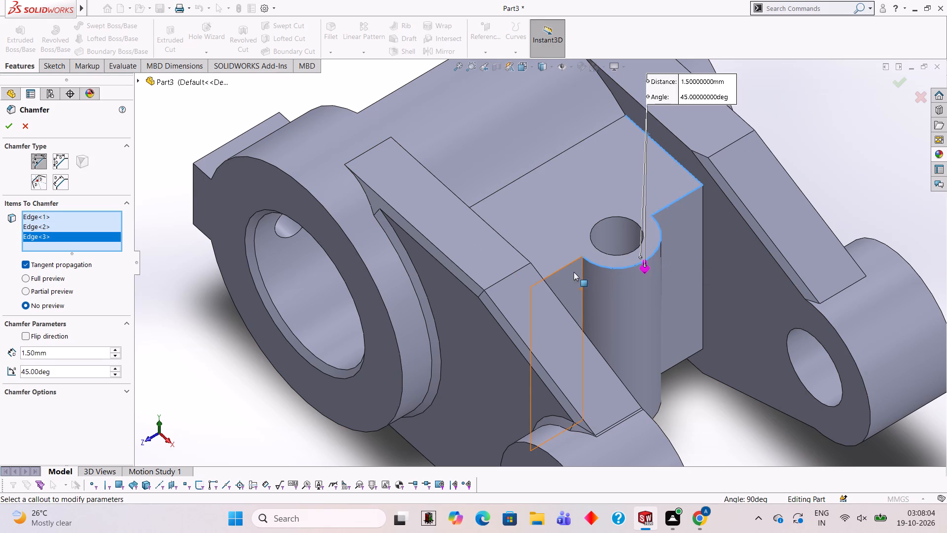
{"action": "left_click", "coordinate": [566, 265]}
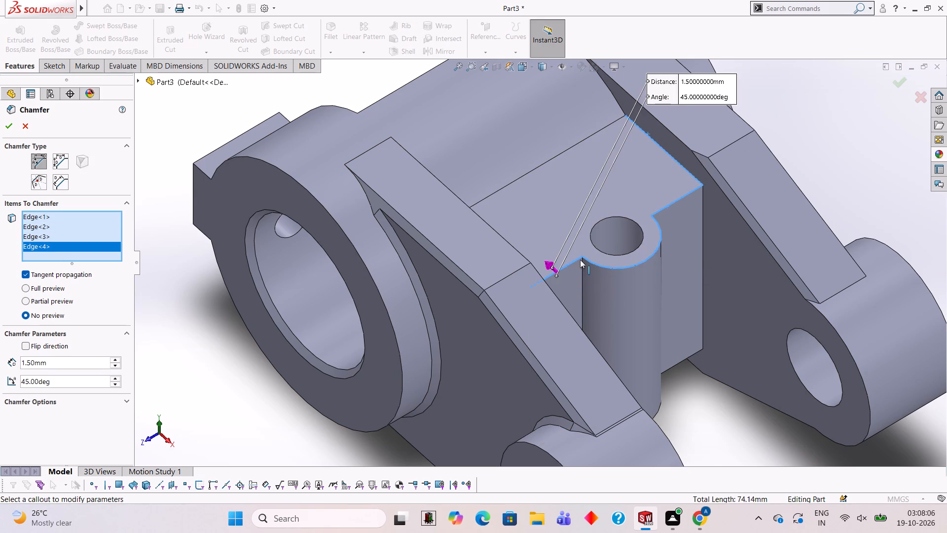
{"action": "middle_click_drag", "start_coordinate": [580, 260], "coordinate": [511, 223]}
{"action": "left_click", "coordinate": [539, 227]}
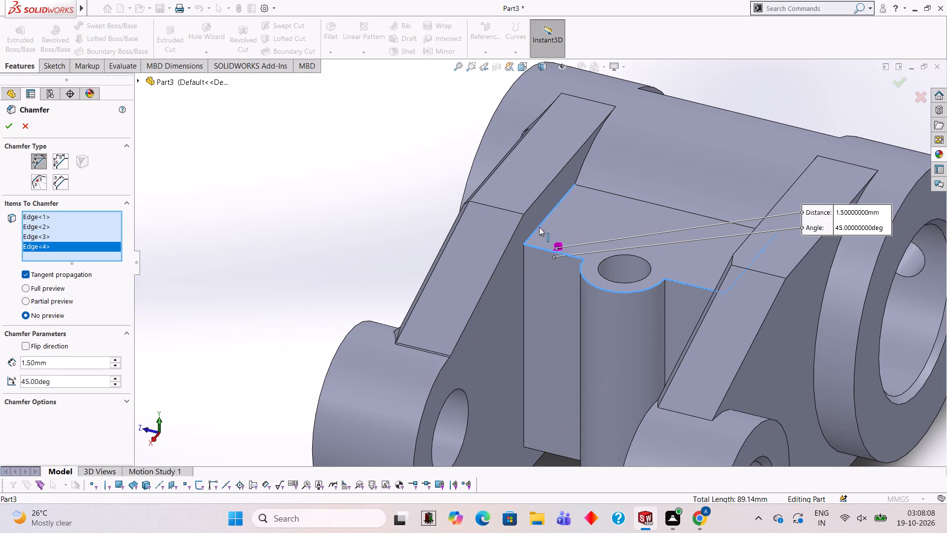
{"action": "left_click", "coordinate": [7, 128]}
{"action": "left_click", "coordinate": [232, 197]}
{"action": "scroll", "coordinate": [461, 272], "scroll_direction": "up", "scroll_amount": 1}
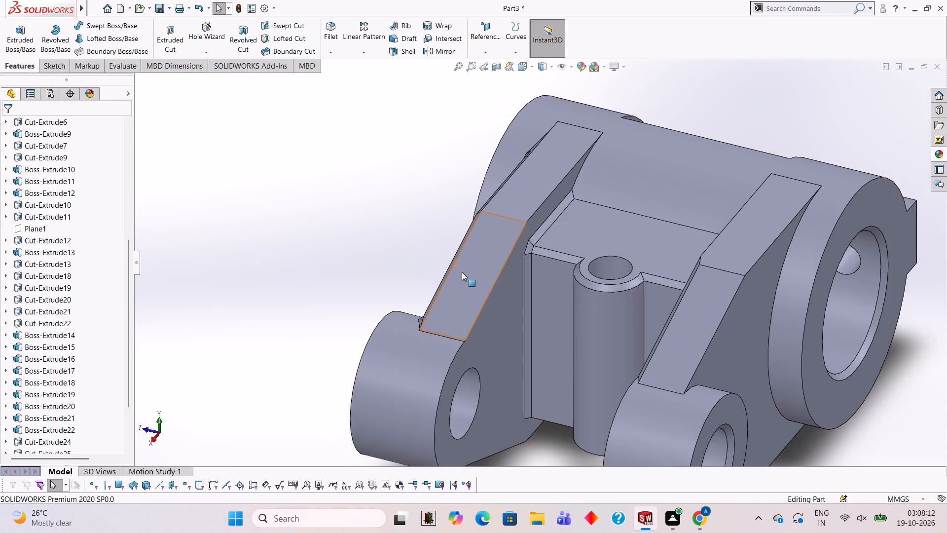
{"action": "scroll", "coordinate": [462, 272], "scroll_direction": "up", "scroll_amount": 1}
{"action": "scroll", "coordinate": [664, 321], "scroll_direction": "up", "scroll_amount": 2}
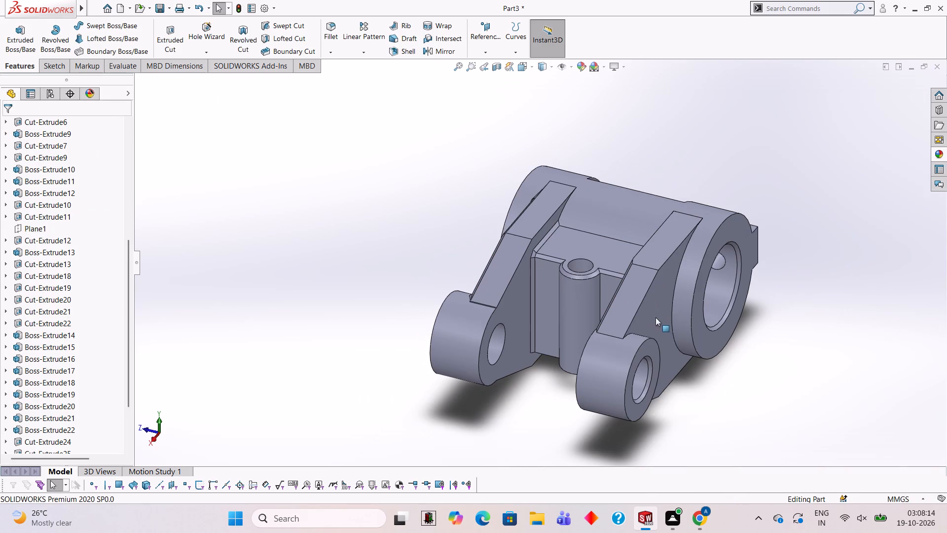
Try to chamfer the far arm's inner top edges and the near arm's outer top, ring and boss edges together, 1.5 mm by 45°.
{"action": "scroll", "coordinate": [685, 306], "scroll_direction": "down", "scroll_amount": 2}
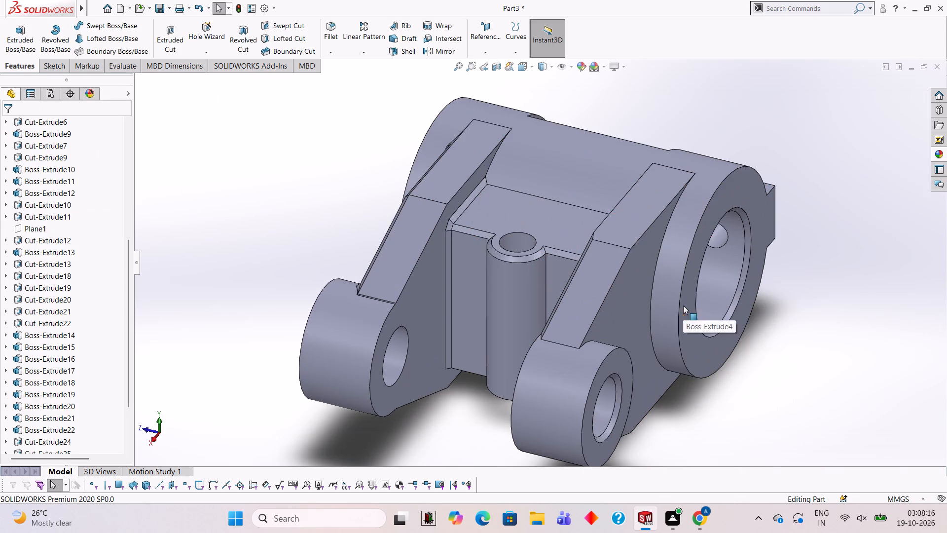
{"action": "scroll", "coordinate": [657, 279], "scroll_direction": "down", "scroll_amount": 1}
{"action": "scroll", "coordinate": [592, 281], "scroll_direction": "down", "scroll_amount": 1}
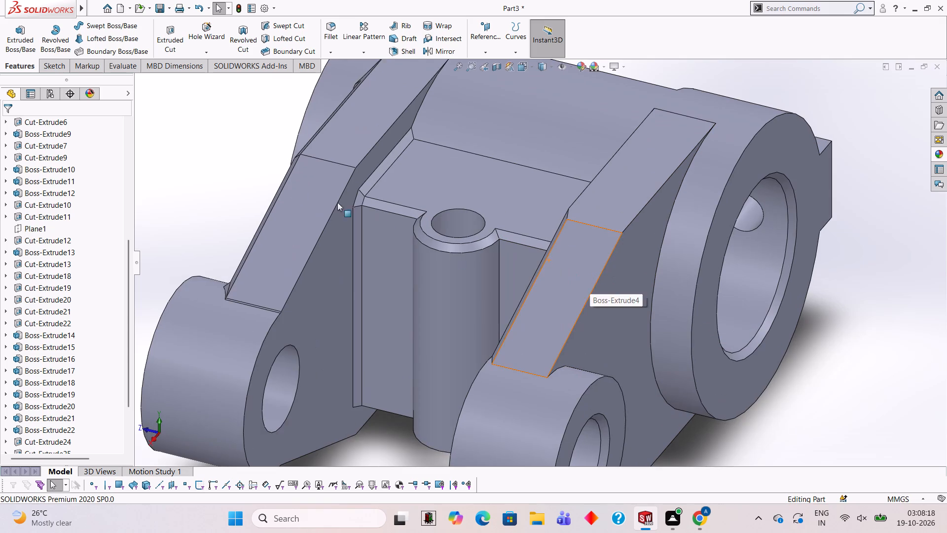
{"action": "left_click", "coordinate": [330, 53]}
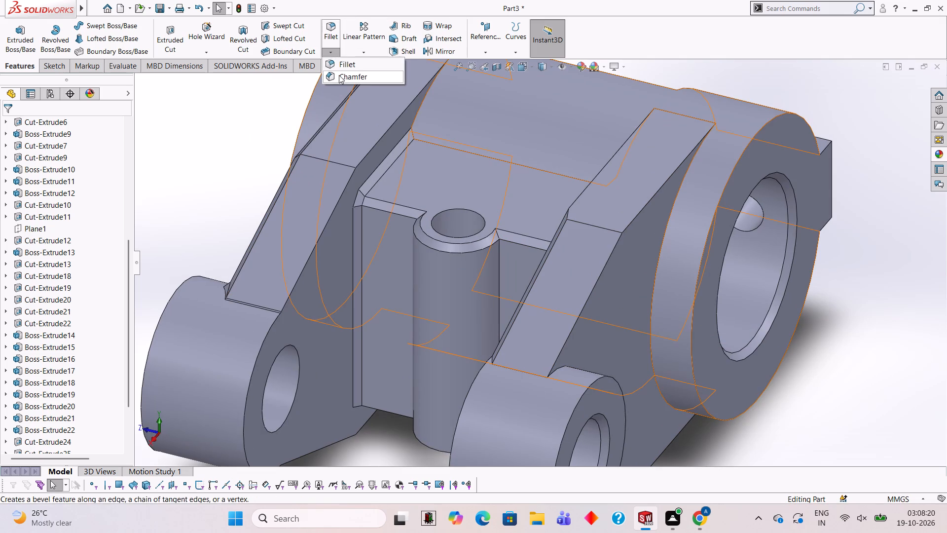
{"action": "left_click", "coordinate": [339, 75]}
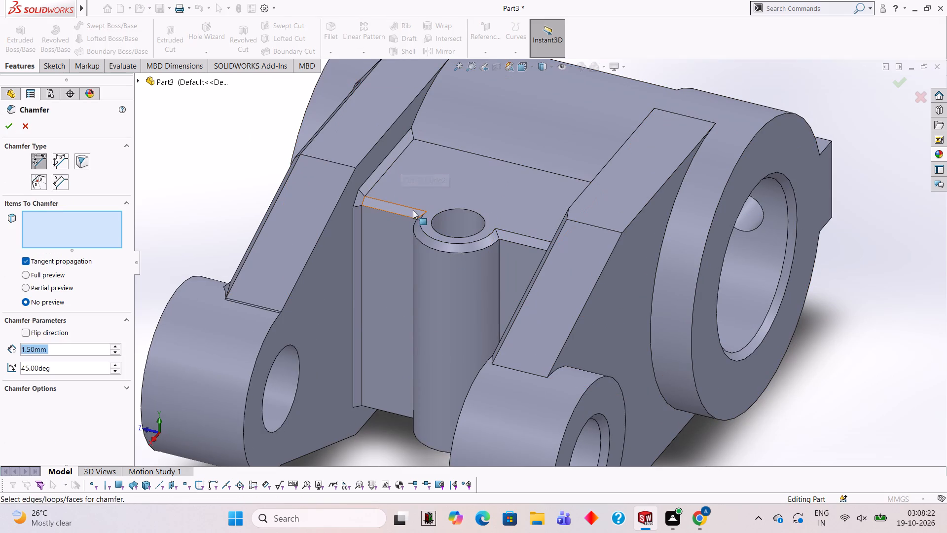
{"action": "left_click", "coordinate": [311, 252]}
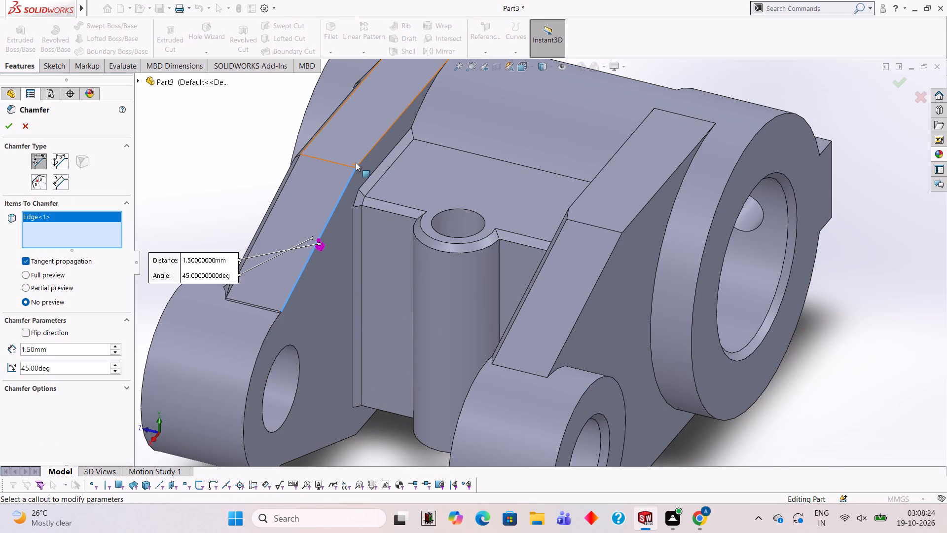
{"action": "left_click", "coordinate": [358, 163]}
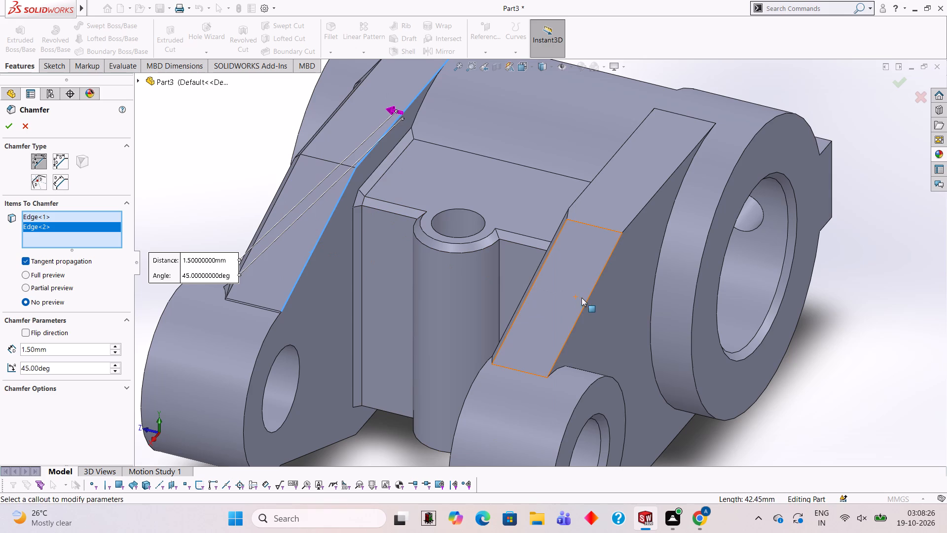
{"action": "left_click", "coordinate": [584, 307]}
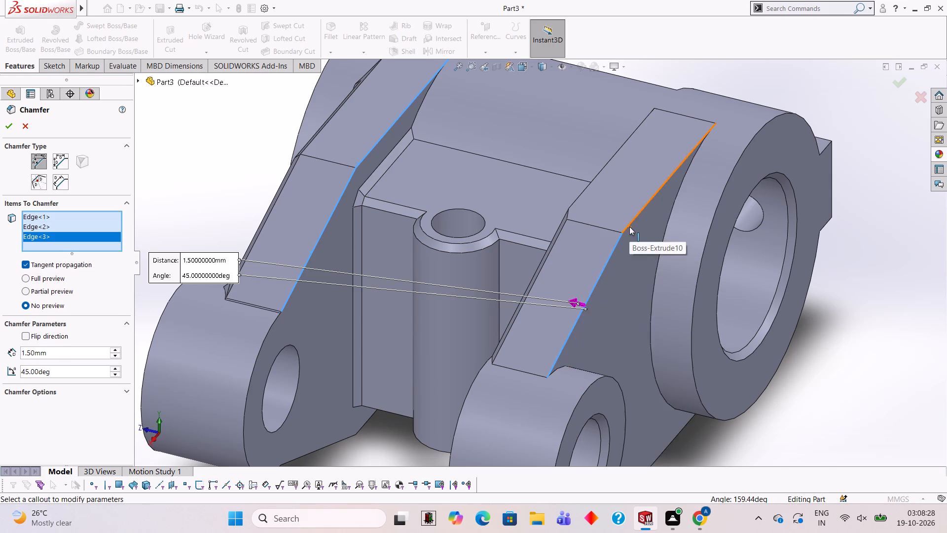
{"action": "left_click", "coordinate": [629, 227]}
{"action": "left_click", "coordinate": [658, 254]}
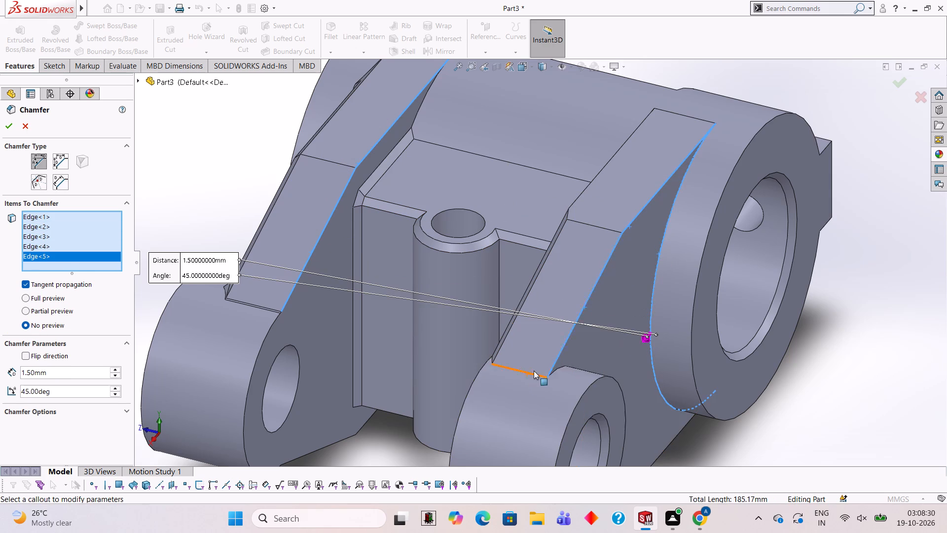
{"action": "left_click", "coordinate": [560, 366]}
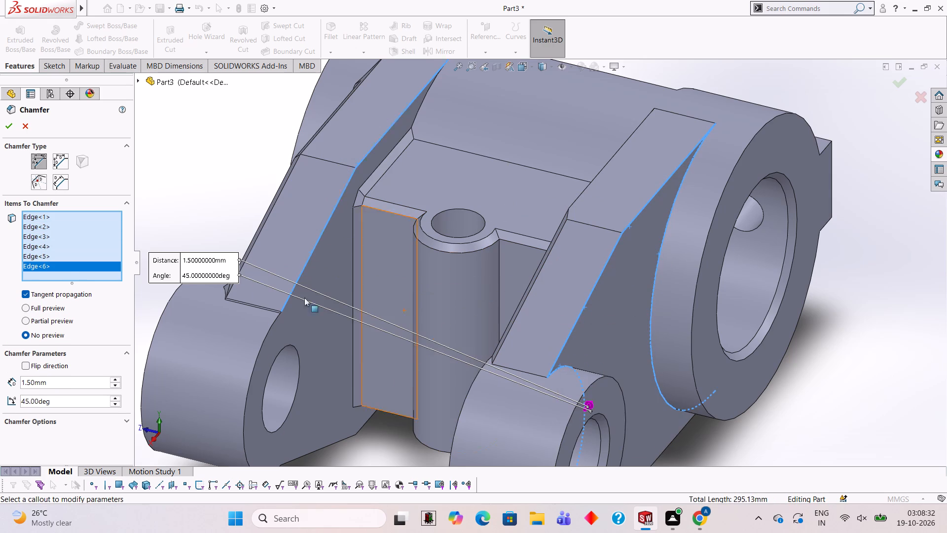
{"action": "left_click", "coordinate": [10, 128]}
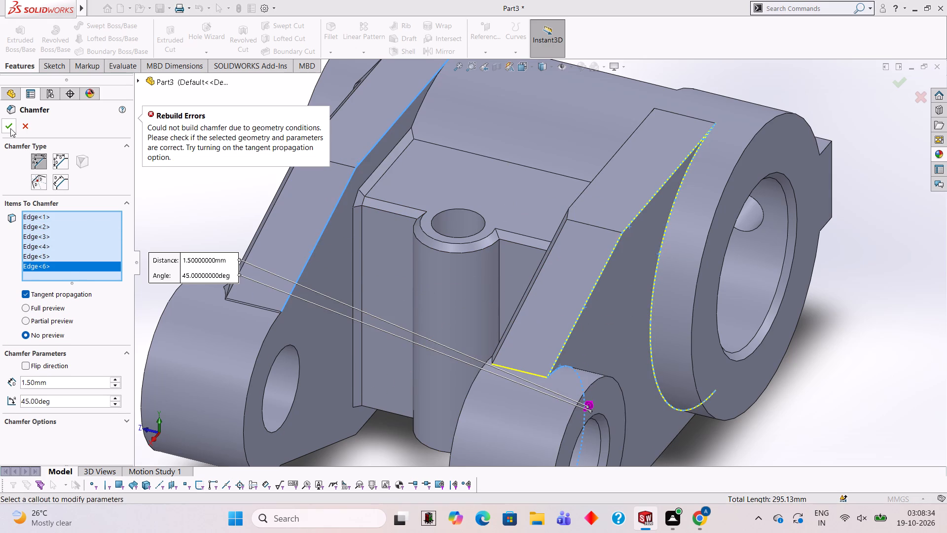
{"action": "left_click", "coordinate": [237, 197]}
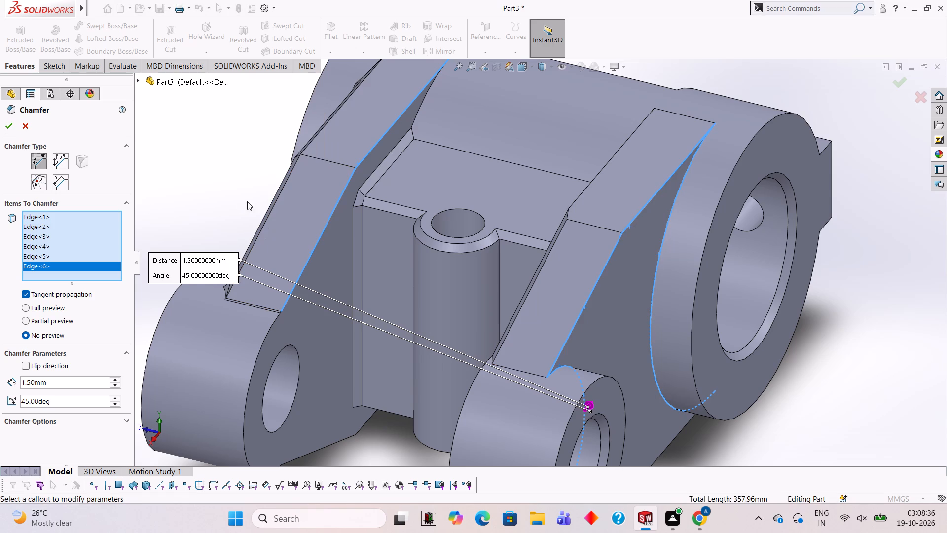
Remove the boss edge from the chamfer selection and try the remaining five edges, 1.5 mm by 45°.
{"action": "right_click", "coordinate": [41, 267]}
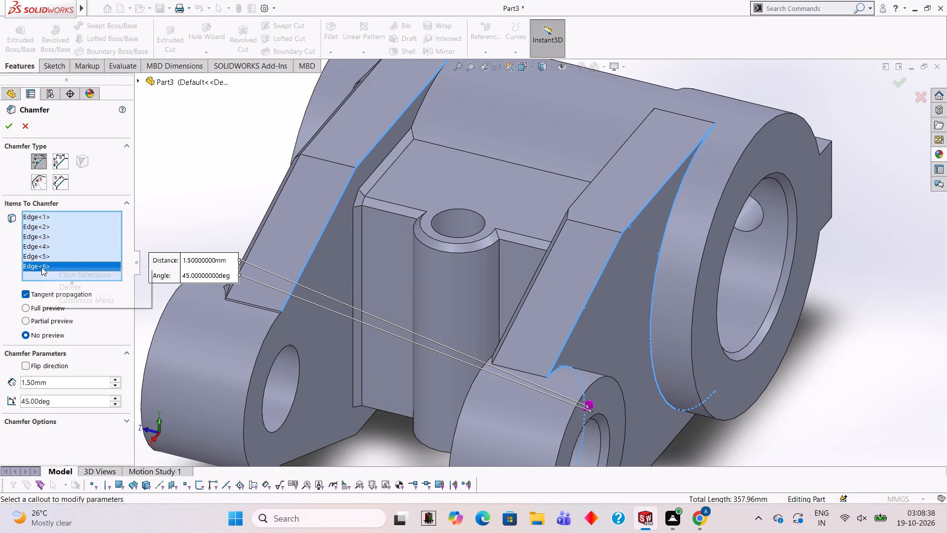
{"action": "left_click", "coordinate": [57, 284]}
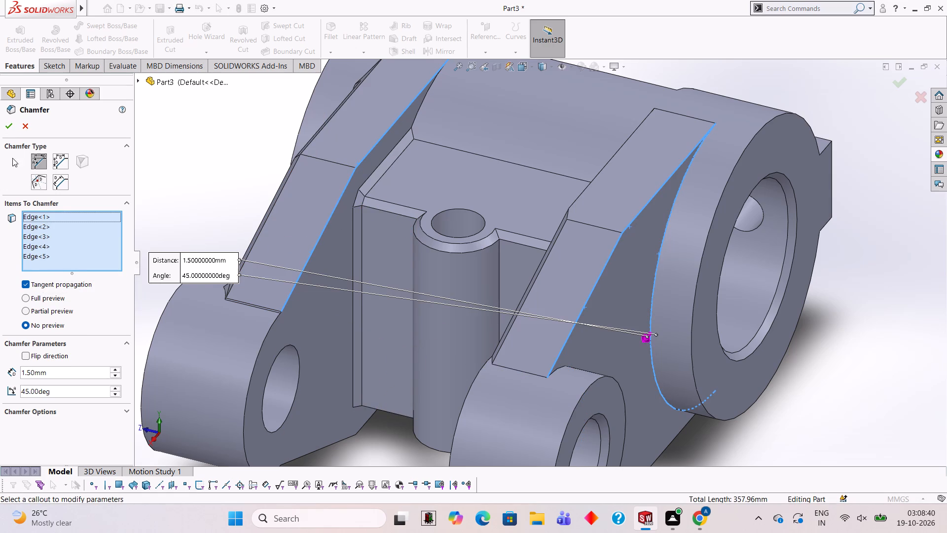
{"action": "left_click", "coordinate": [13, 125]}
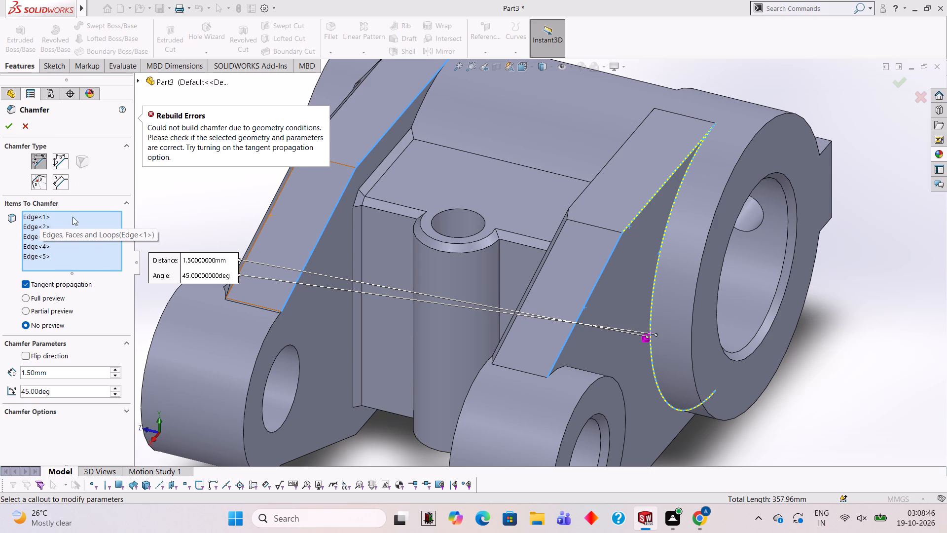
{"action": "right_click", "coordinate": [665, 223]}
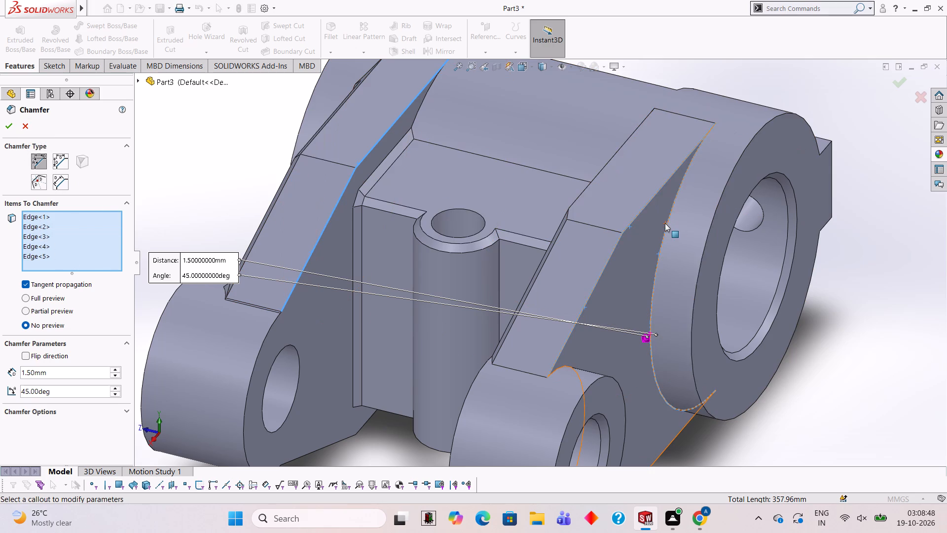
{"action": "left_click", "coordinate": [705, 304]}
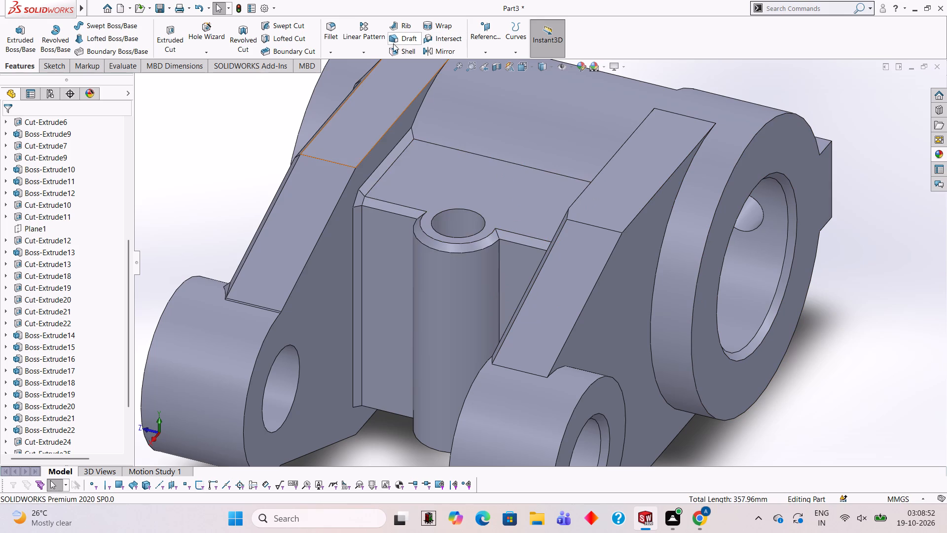
Chamfer the curved edges where the near arm's outer face meets the large ring and the small boss, 1.5 mm by 45°.
{"action": "left_click", "coordinate": [332, 50]}
{"action": "left_click", "coordinate": [347, 81]}
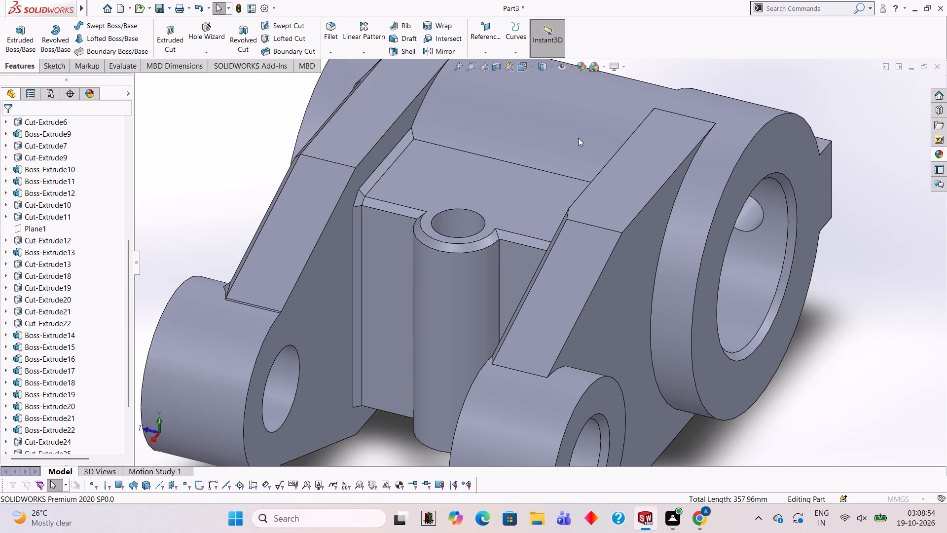
{"action": "left_click", "coordinate": [665, 228]}
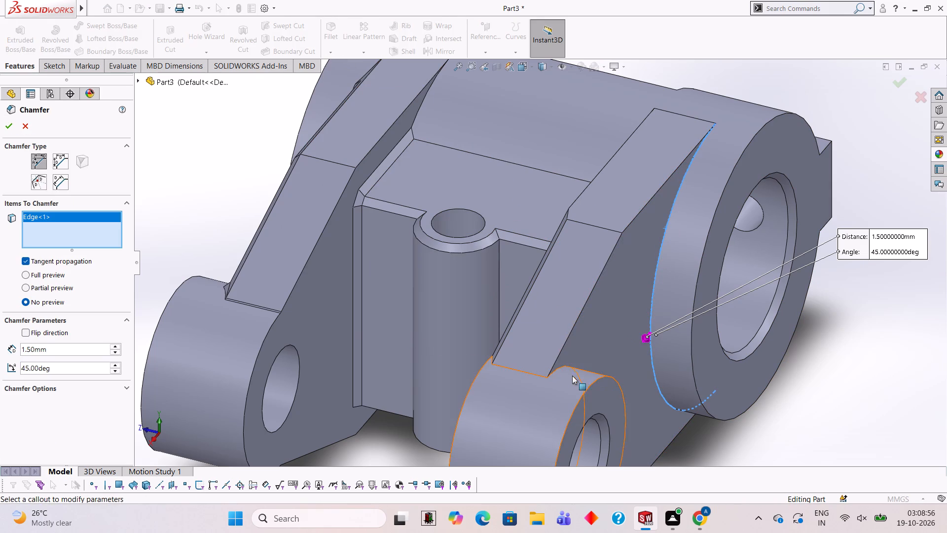
{"action": "left_click", "coordinate": [564, 366]}
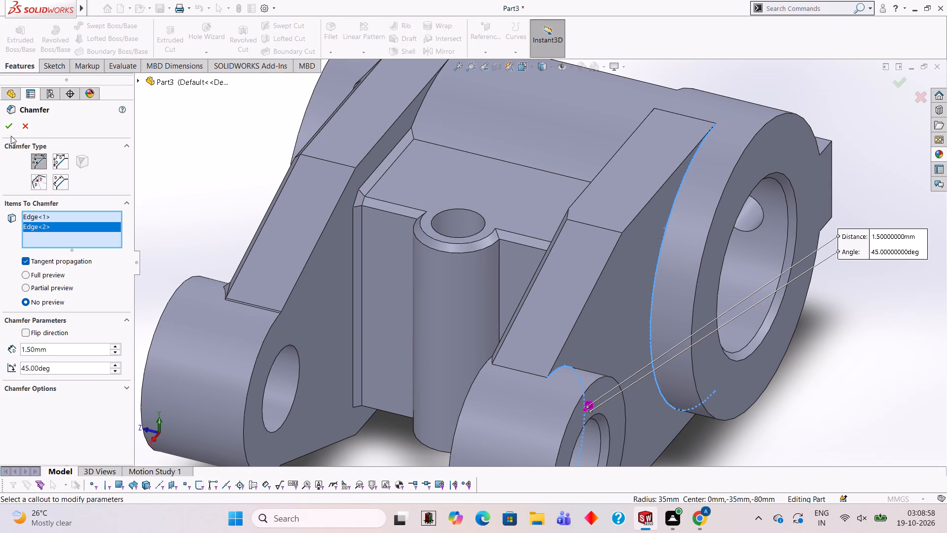
{"action": "left_click", "coordinate": [6, 124]}
{"action": "left_click", "coordinate": [201, 156]}
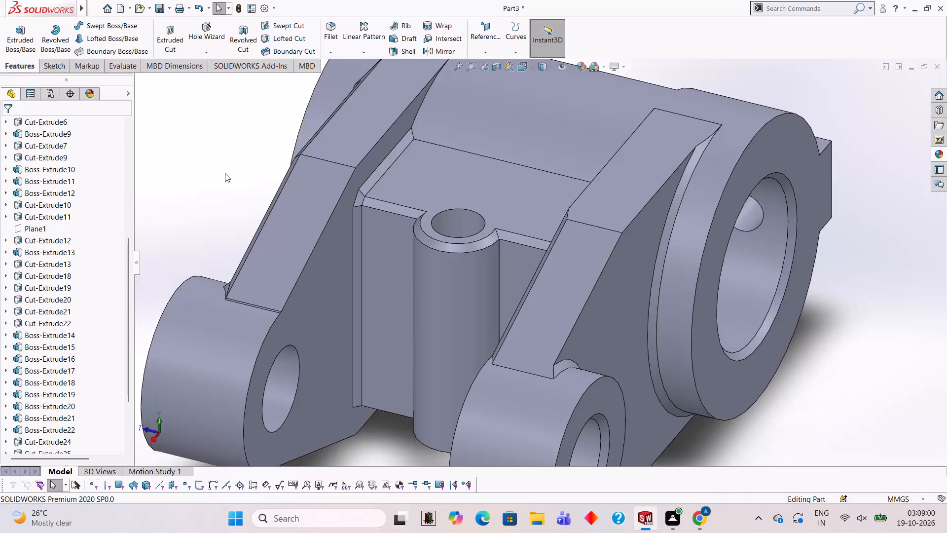
Chamfer the near arm's two outer top edges between the small boss and the large ring, 1.5 mm by 45°.
{"action": "scroll", "coordinate": [587, 309], "scroll_direction": "up", "scroll_amount": 2}
{"action": "scroll", "coordinate": [591, 313], "scroll_direction": "down", "scroll_amount": 2}
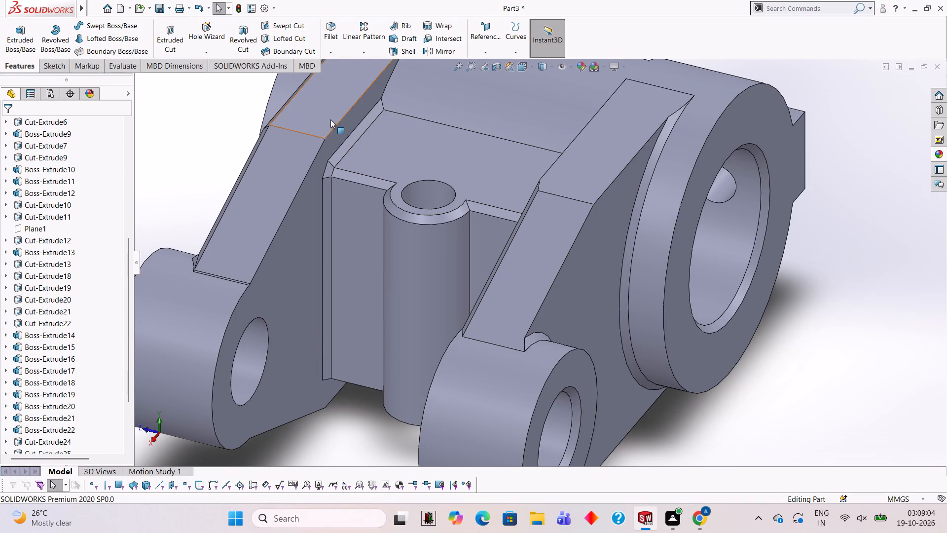
{"action": "left_click", "coordinate": [332, 53]}
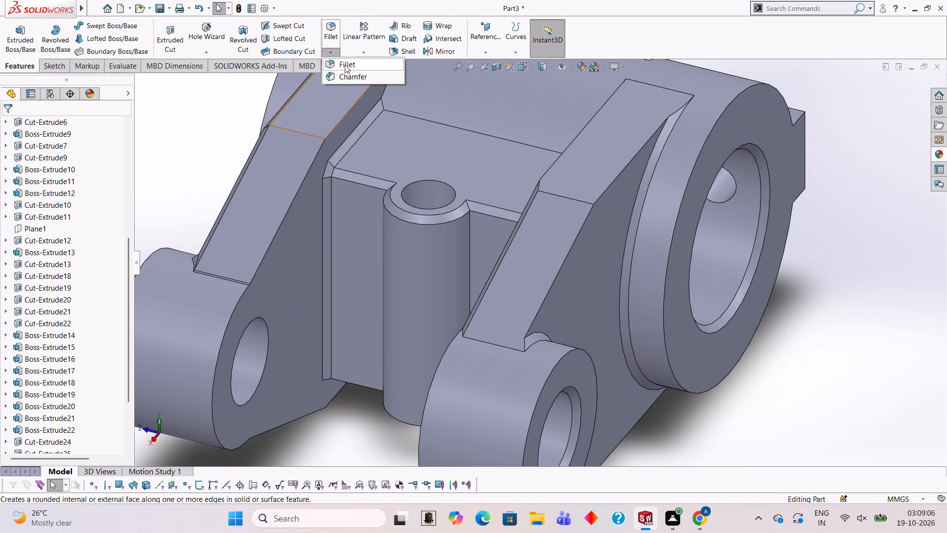
{"action": "left_click", "coordinate": [349, 74]}
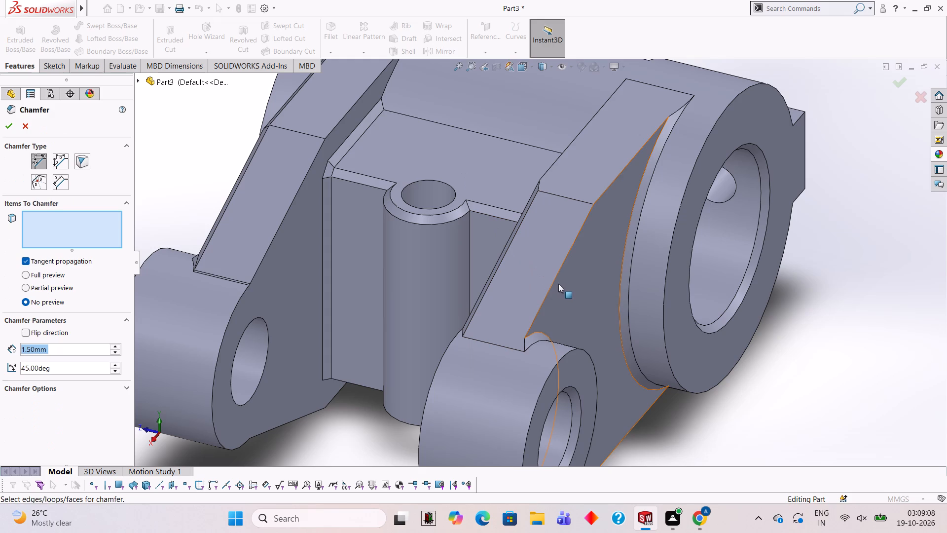
{"action": "left_click", "coordinate": [553, 281]}
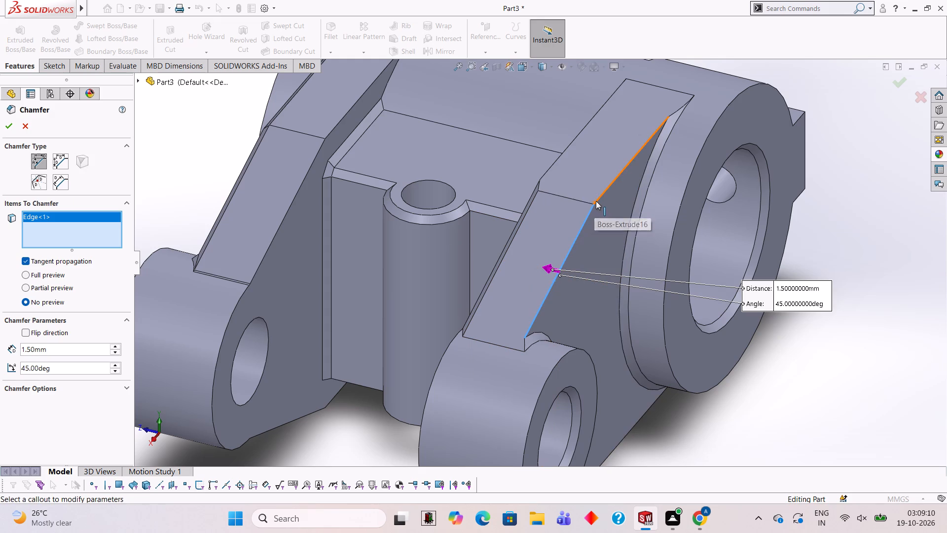
{"action": "left_click", "coordinate": [597, 198]}
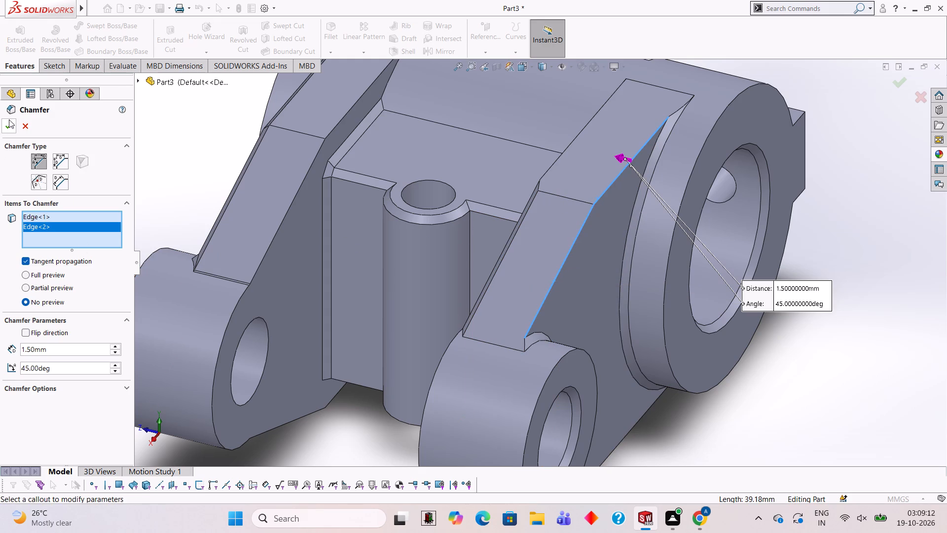
{"action": "left_click", "coordinate": [9, 121]}
{"action": "left_click", "coordinate": [169, 156]}
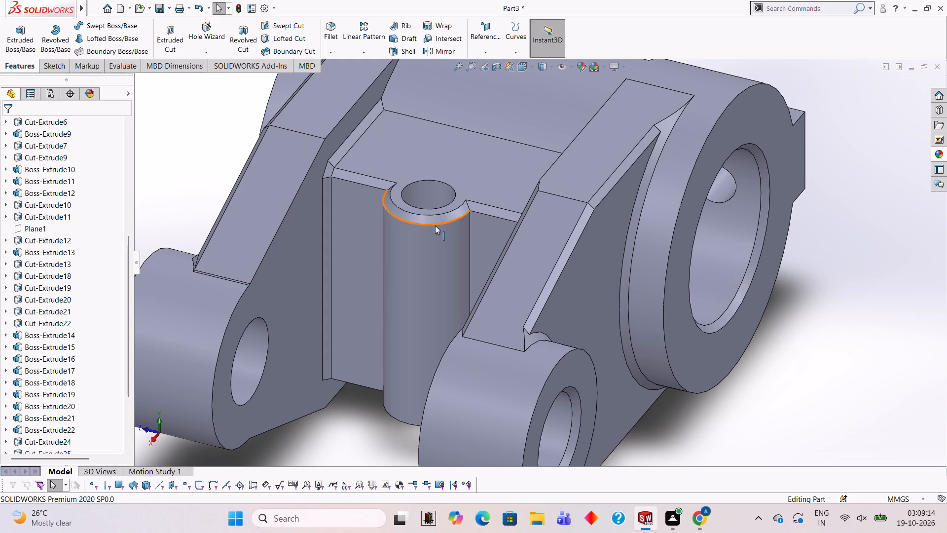
Examine the chamfered edges on the near arm's outer face, around its boss and along the large ring.
{"action": "scroll", "coordinate": [504, 318], "scroll_direction": "up", "scroll_amount": 3}
{"action": "scroll", "coordinate": [539, 313], "scroll_direction": "down", "scroll_amount": 3}
{"action": "middle_click_drag", "start_coordinate": [551, 293], "coordinate": [498, 244]}
{"action": "scroll", "coordinate": [504, 253], "scroll_direction": "up", "scroll_amount": 3}
{"action": "scroll", "coordinate": [592, 274], "scroll_direction": "down", "scroll_amount": 1}
{"action": "scroll", "coordinate": [712, 243], "scroll_direction": "down", "scroll_amount": 2}
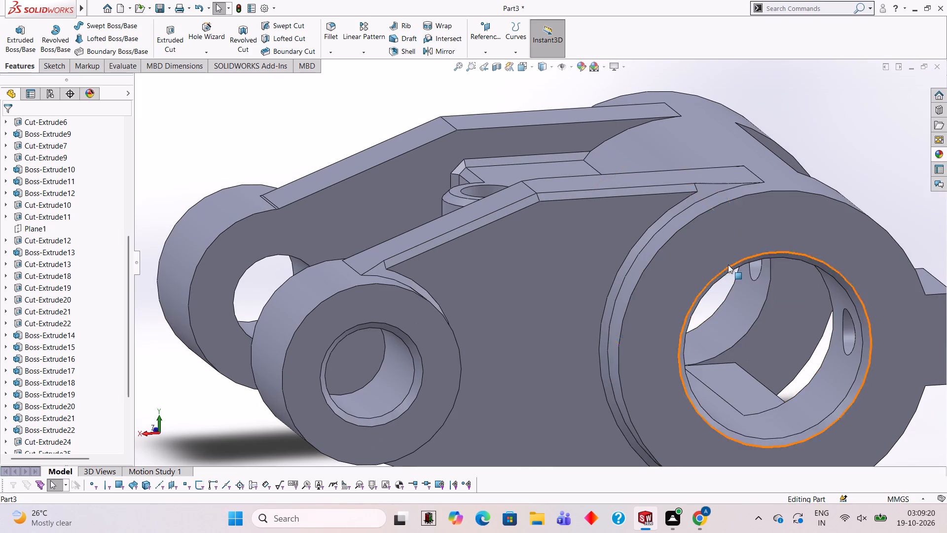
{"action": "scroll", "coordinate": [725, 257], "scroll_direction": "up", "scroll_amount": 3}
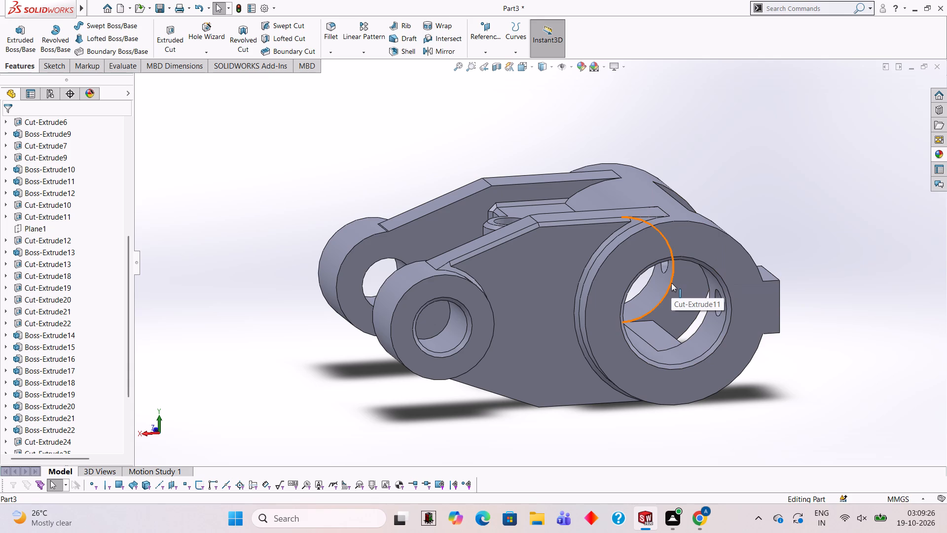
{"action": "scroll", "coordinate": [580, 303], "scroll_direction": "up", "scroll_amount": 2}
{"action": "scroll", "coordinate": [573, 300], "scroll_direction": "down", "scroll_amount": 3}
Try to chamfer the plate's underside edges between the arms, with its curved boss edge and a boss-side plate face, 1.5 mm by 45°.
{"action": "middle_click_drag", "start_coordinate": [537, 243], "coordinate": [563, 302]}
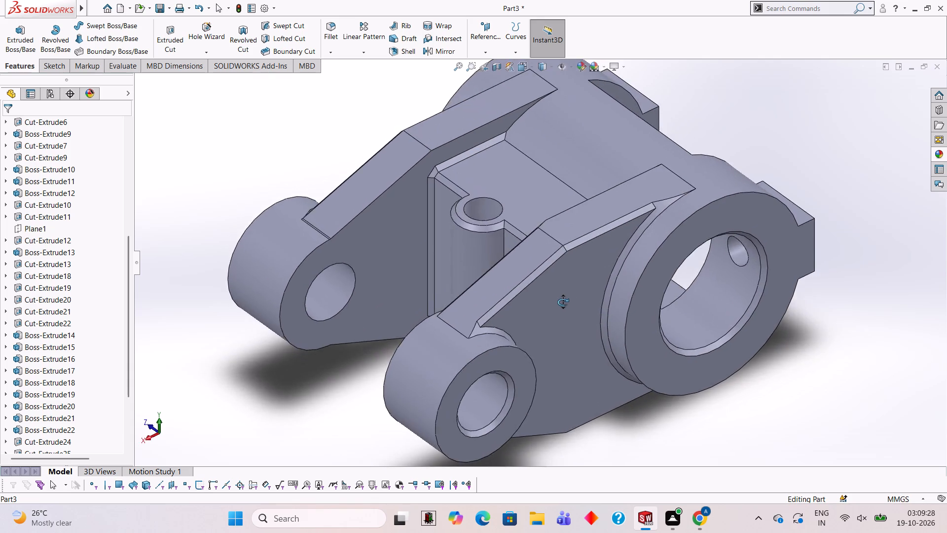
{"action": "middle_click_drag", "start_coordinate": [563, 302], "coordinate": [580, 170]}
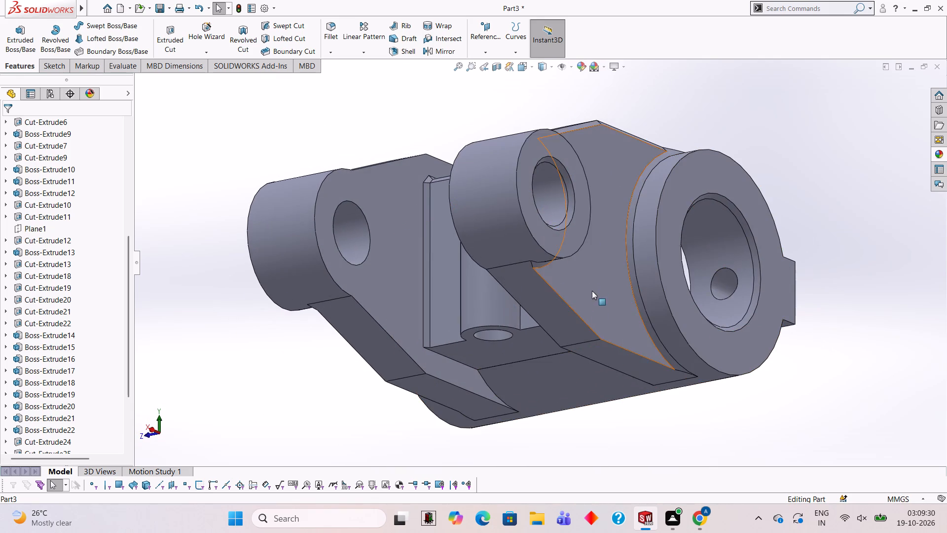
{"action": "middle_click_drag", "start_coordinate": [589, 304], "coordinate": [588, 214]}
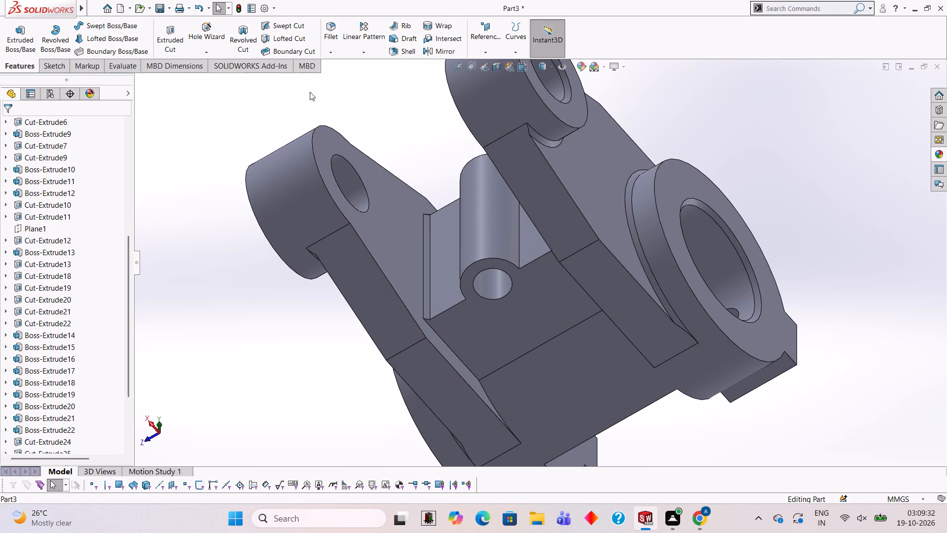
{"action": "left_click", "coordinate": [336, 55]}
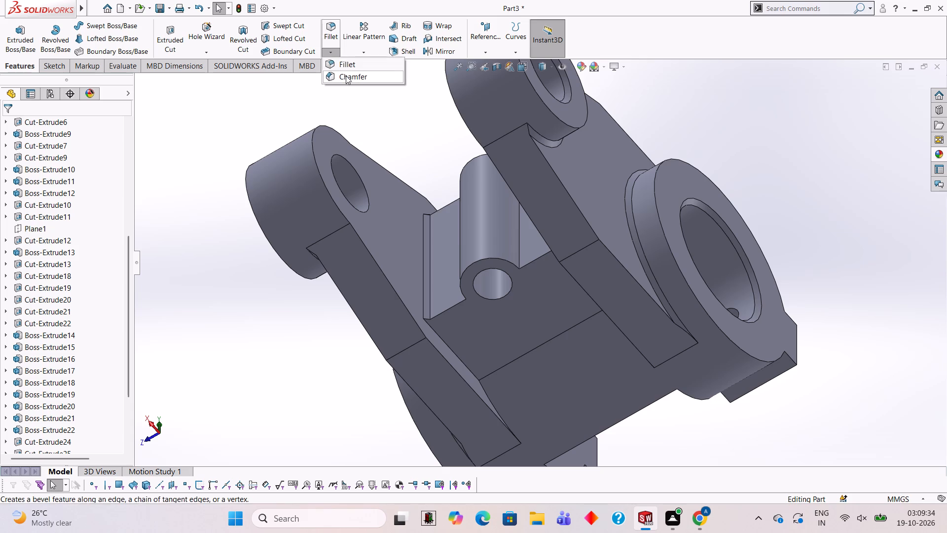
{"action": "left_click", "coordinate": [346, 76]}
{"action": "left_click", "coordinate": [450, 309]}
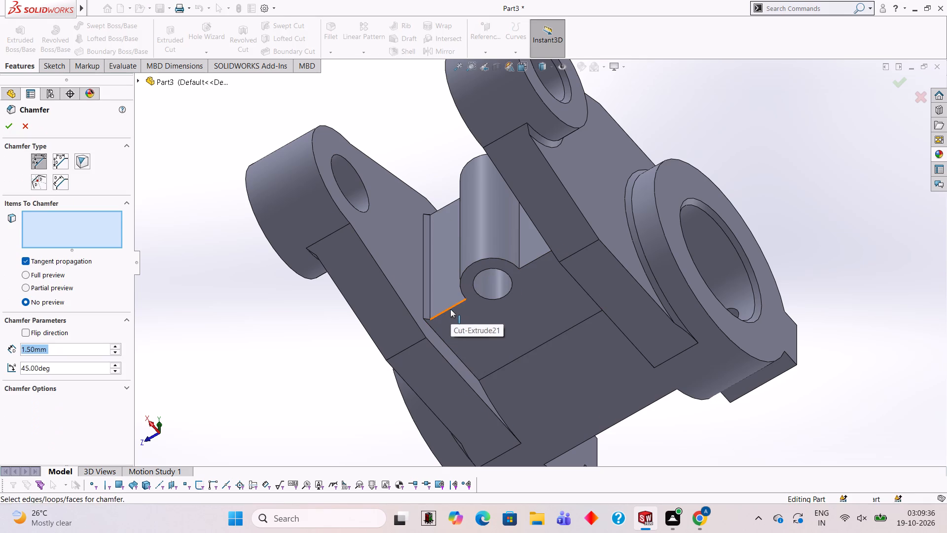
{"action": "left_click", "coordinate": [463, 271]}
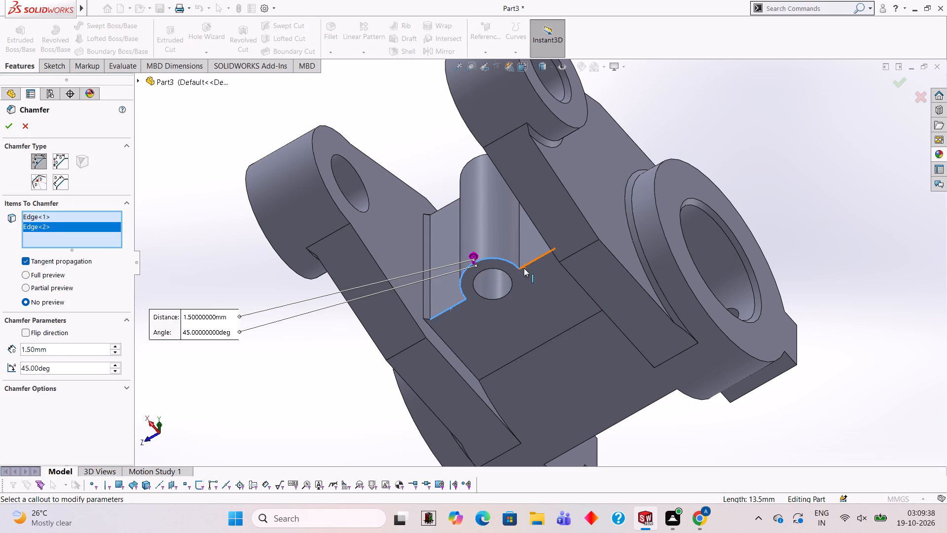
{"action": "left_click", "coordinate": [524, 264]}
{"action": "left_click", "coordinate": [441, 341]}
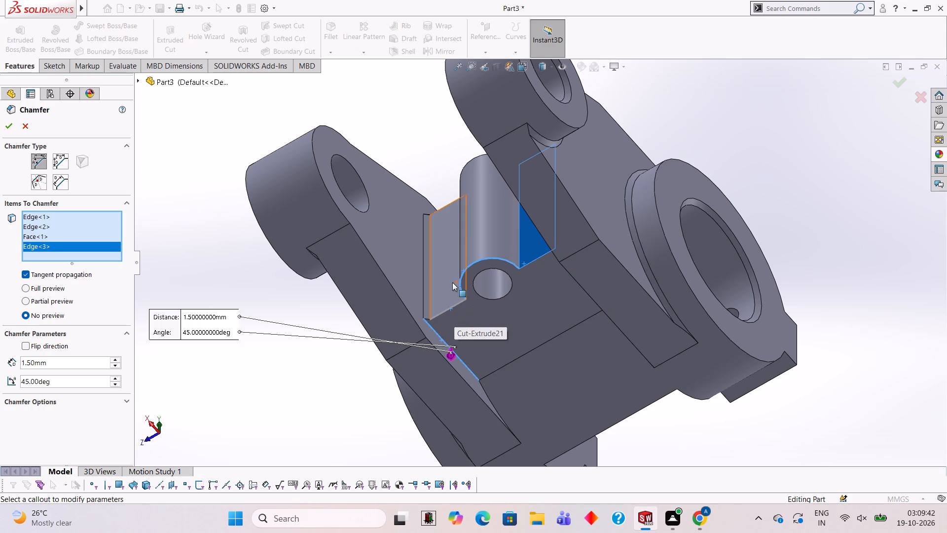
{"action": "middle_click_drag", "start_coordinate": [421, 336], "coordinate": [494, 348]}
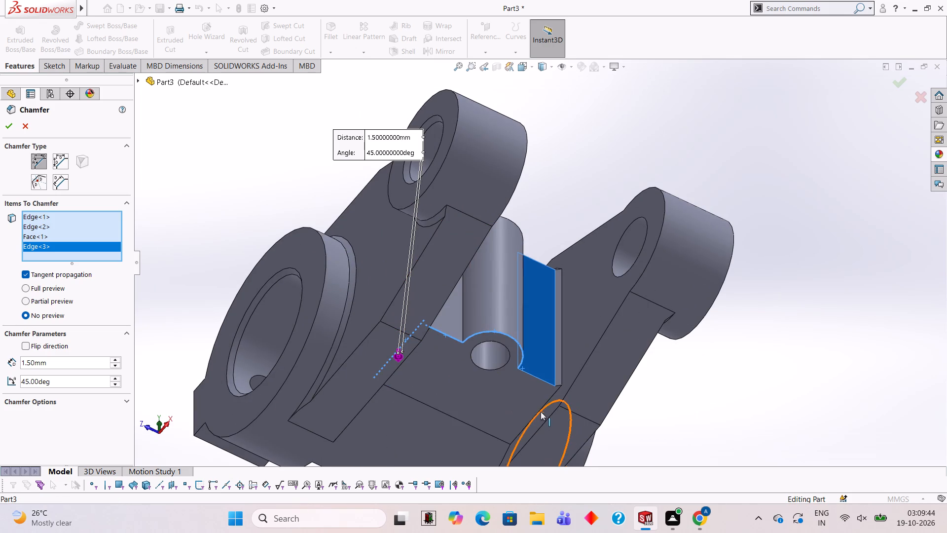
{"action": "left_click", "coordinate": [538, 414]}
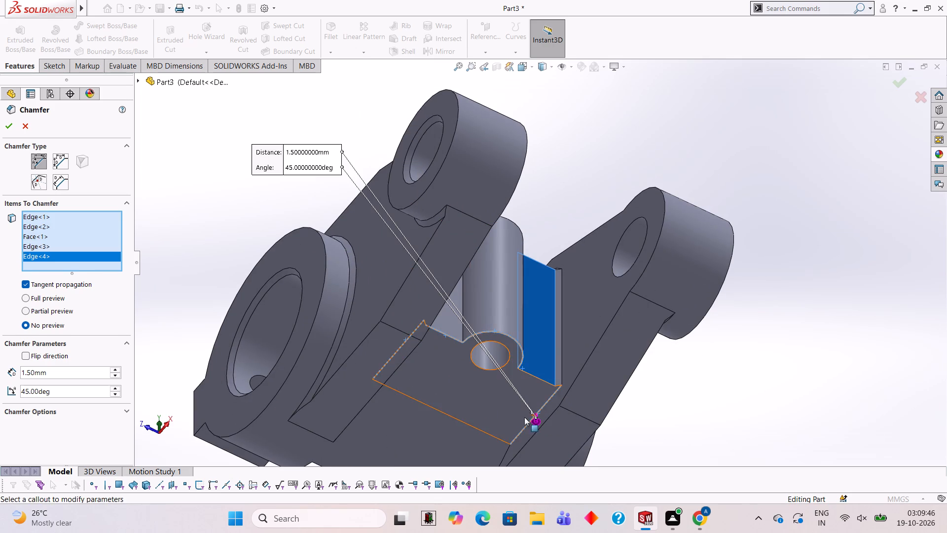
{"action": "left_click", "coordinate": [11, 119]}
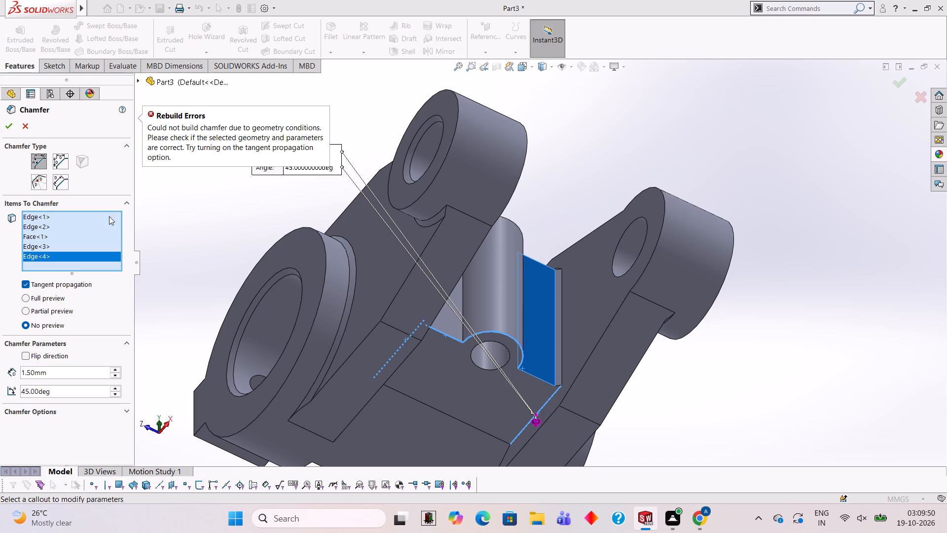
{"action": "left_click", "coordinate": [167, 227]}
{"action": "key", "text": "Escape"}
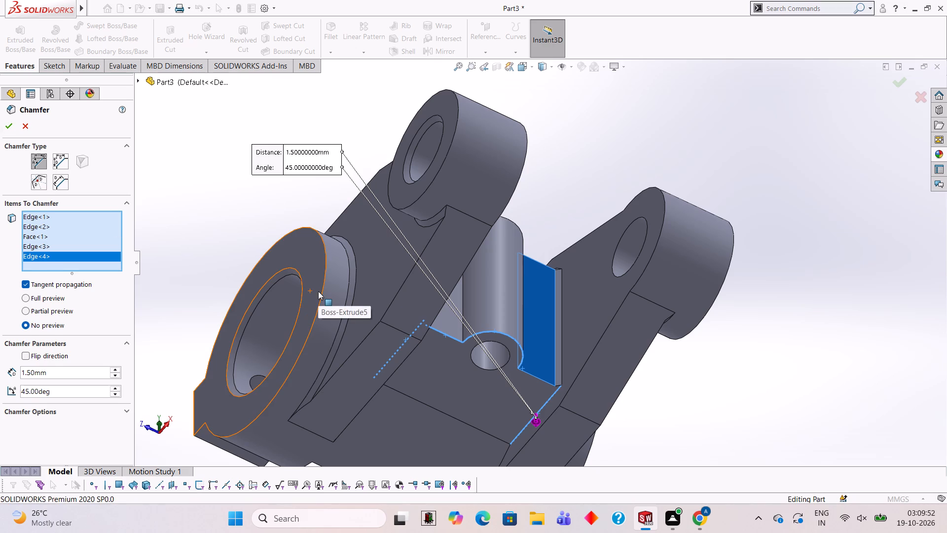
Chamfer the plate's underside edge along one arm and the curved underside edge of the central boss, 1.5 mm by 45°.
{"action": "middle_click_drag", "start_coordinate": [529, 262], "coordinate": [504, 250]}
{"action": "middle_click_drag", "start_coordinate": [445, 327], "coordinate": [394, 314]}
{"action": "scroll", "coordinate": [395, 300], "scroll_direction": "down", "scroll_amount": 1}
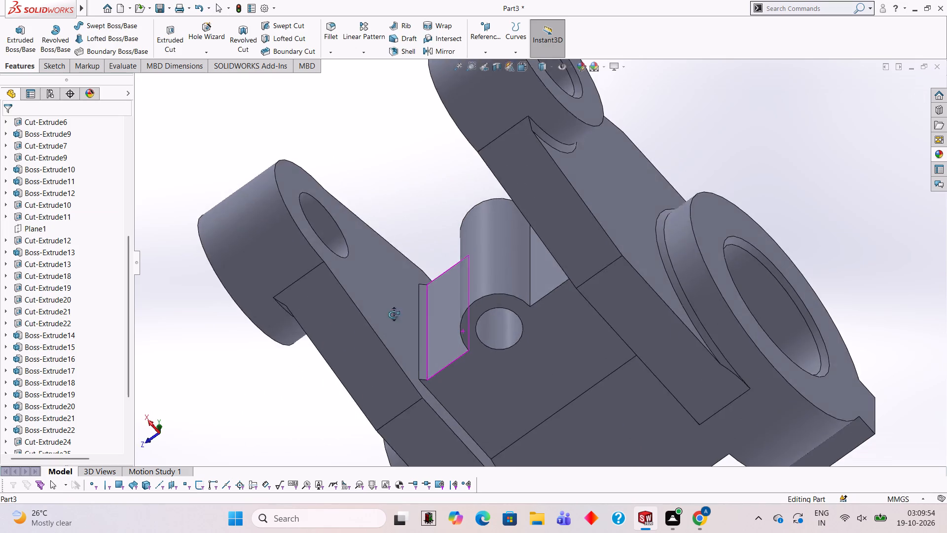
{"action": "middle_click_drag", "start_coordinate": [394, 314], "coordinate": [392, 339]}
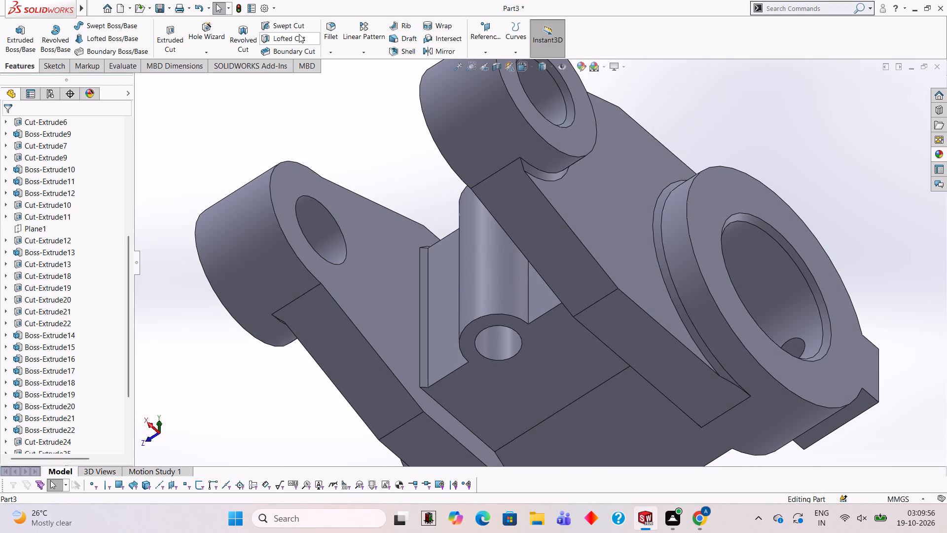
{"action": "left_click", "coordinate": [335, 53]}
{"action": "left_click", "coordinate": [348, 78]}
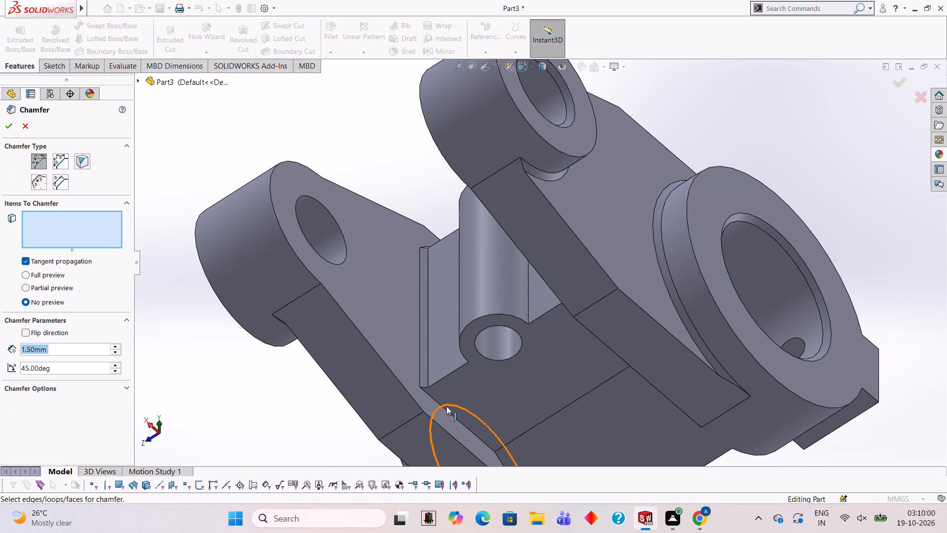
{"action": "left_click", "coordinate": [441, 406]}
{"action": "left_click", "coordinate": [461, 332]}
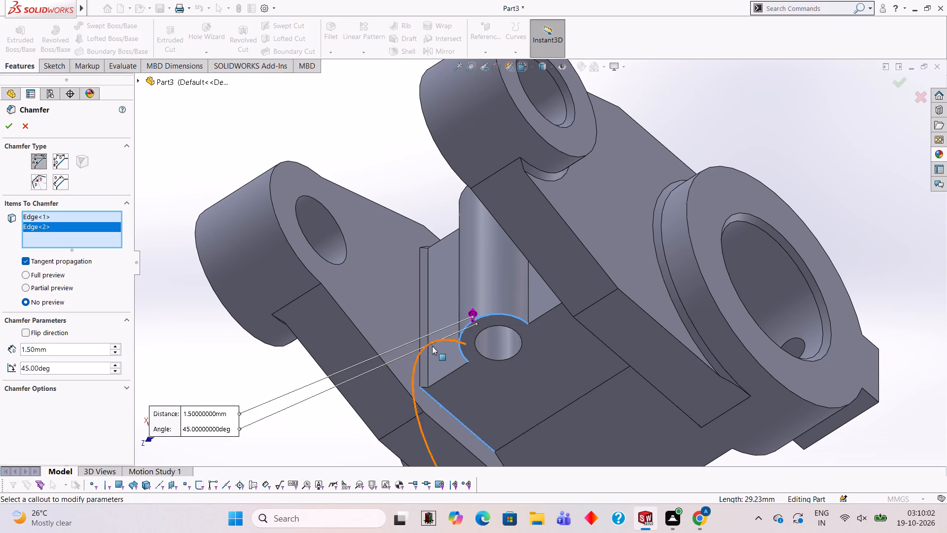
{"action": "left_click", "coordinate": [8, 128]}
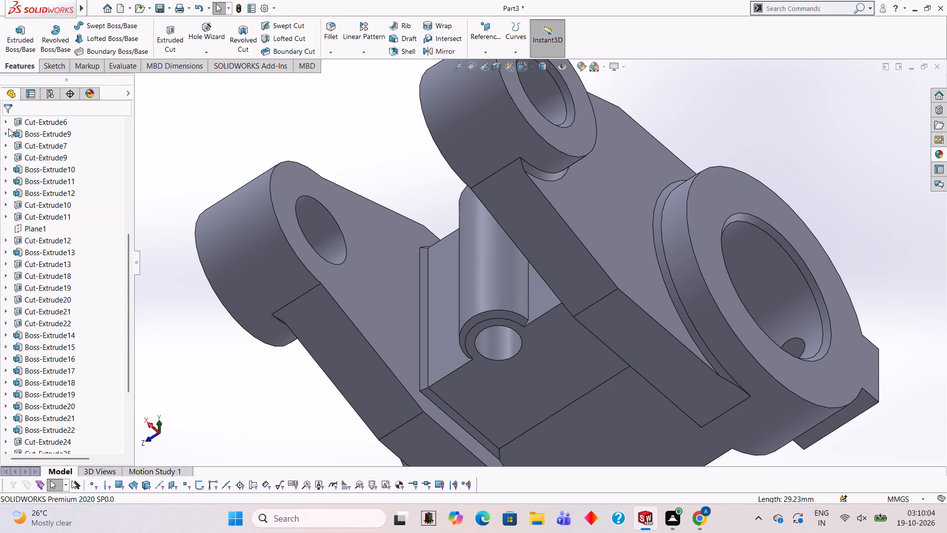
Chamfer the two straight underside plate edges on either side of the central boss, 1.5 mm by 45°.
{"action": "middle_click_drag", "start_coordinate": [321, 225], "coordinate": [320, 283]}
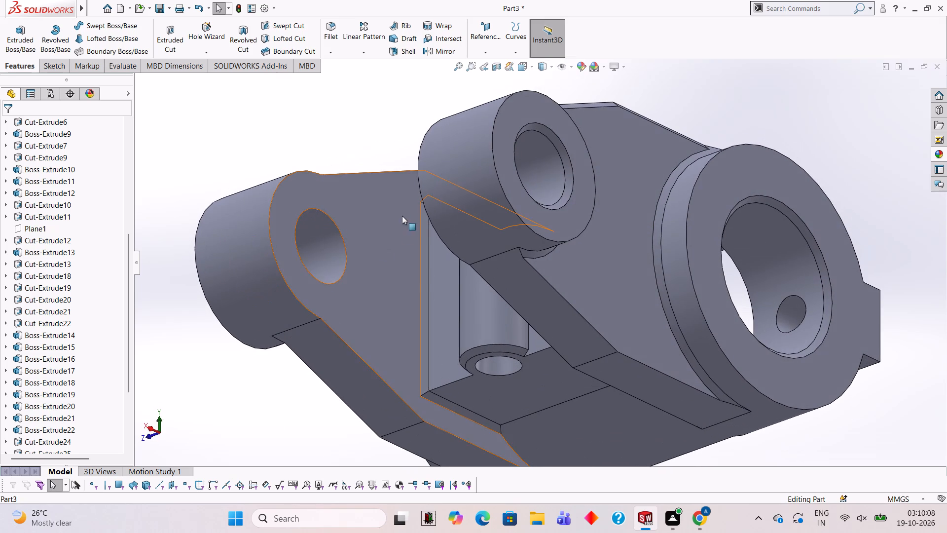
{"action": "left_click", "coordinate": [330, 56]}
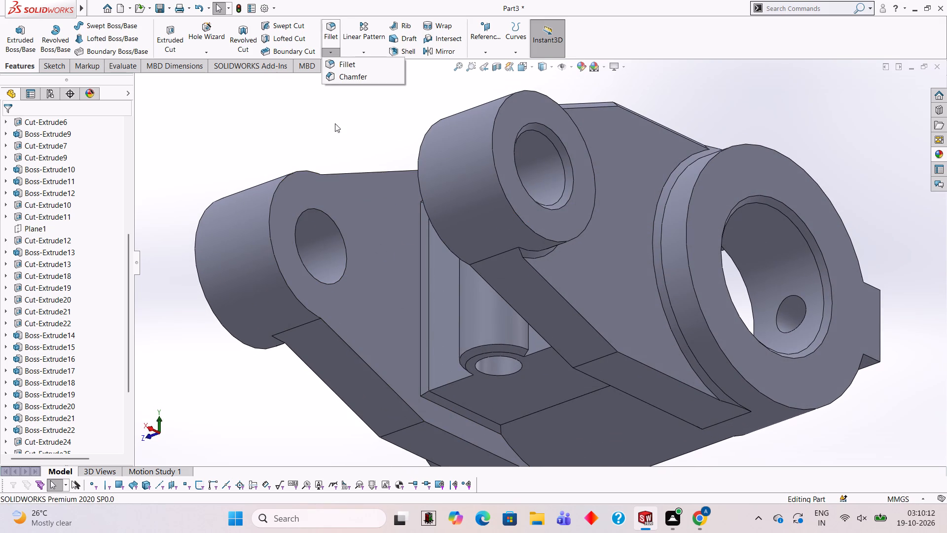
{"action": "left_click", "coordinate": [350, 78]}
{"action": "left_click", "coordinate": [457, 380]}
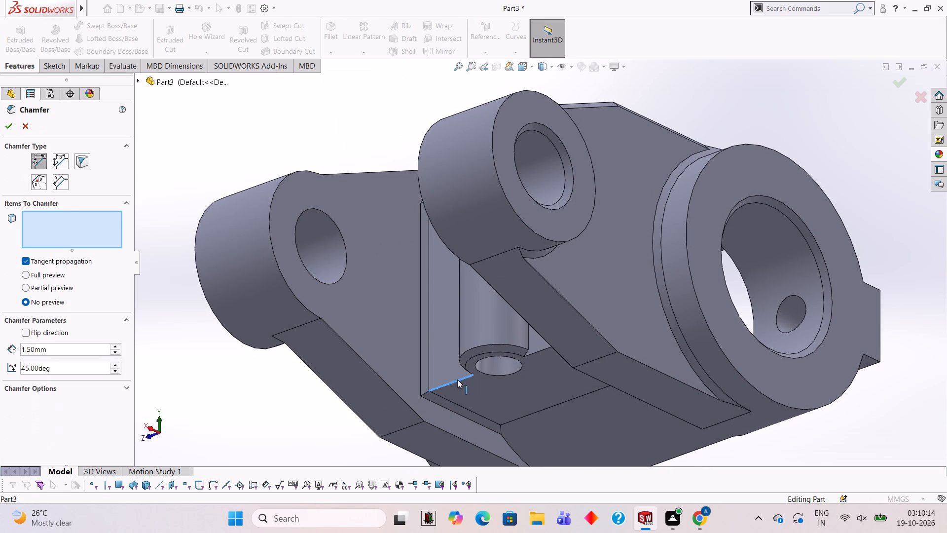
{"action": "middle_click_drag", "start_coordinate": [427, 333], "coordinate": [465, 352]}
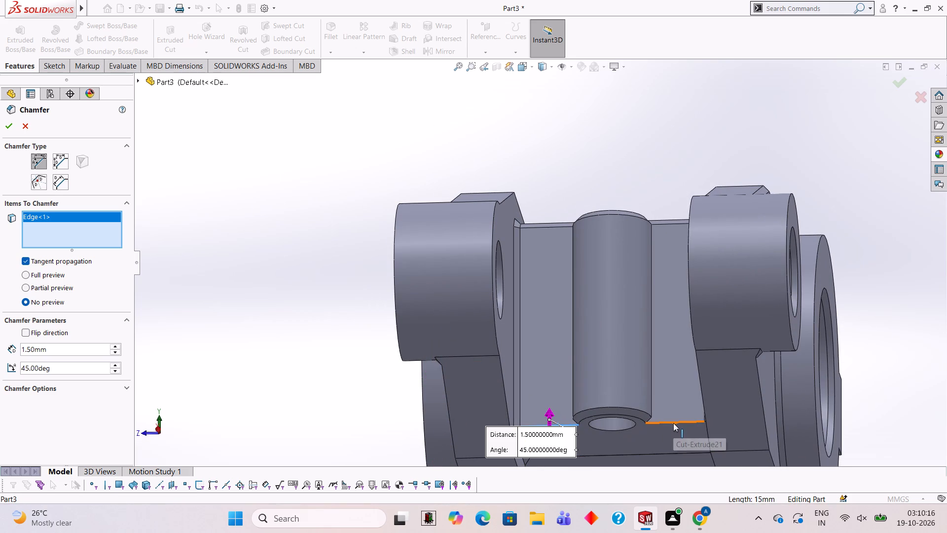
{"action": "left_click", "coordinate": [673, 422]}
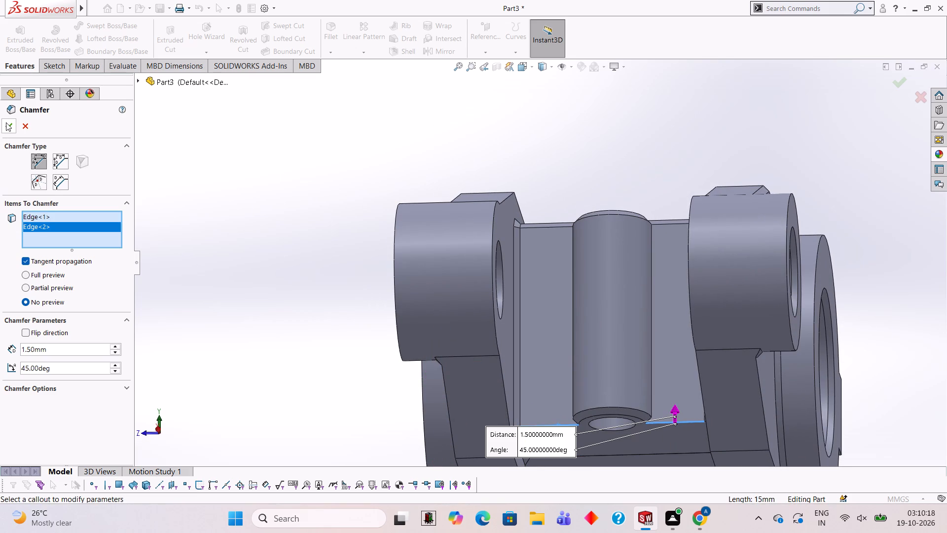
{"action": "left_click", "coordinate": [6, 122]}
{"action": "left_click", "coordinate": [157, 188]}
Chamfer the plate's remaining underside edge along the opposite arm, 1.5 mm by 45°.
{"action": "middle_click_drag", "start_coordinate": [282, 246], "coordinate": [330, 285]}
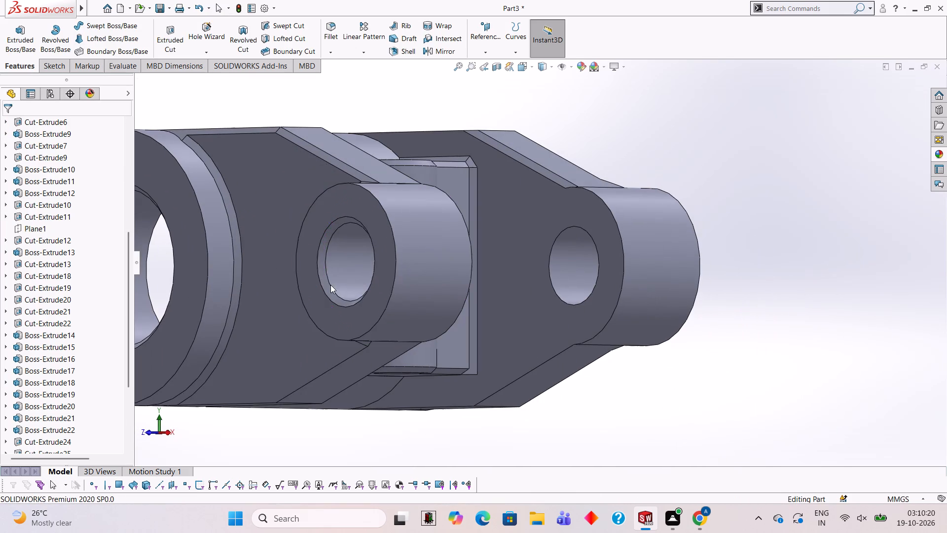
{"action": "scroll", "coordinate": [404, 359], "scroll_direction": "down", "scroll_amount": 1}
{"action": "middle_click_drag", "start_coordinate": [409, 365], "coordinate": [394, 291]}
{"action": "scroll", "coordinate": [397, 296], "scroll_direction": "up", "scroll_amount": 1}
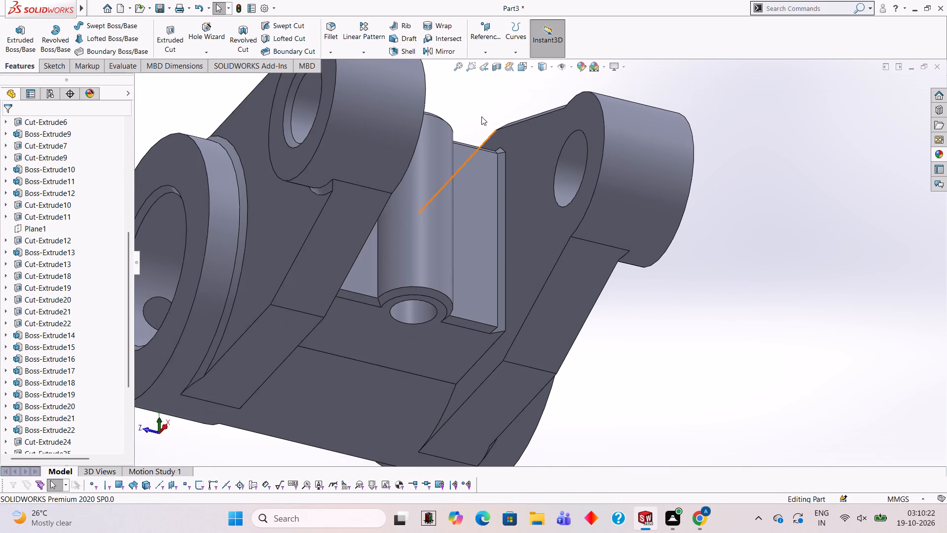
{"action": "left_click", "coordinate": [332, 48]}
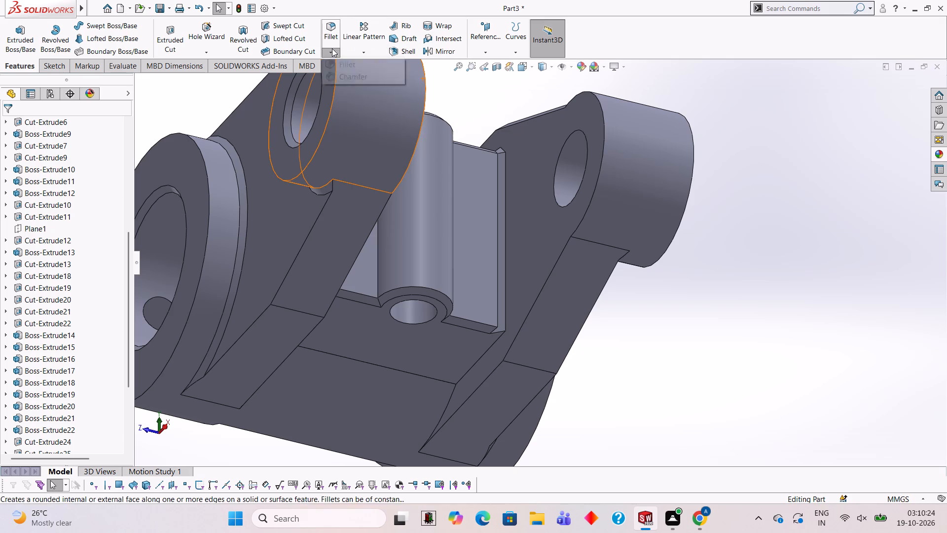
{"action": "left_click", "coordinate": [347, 72]}
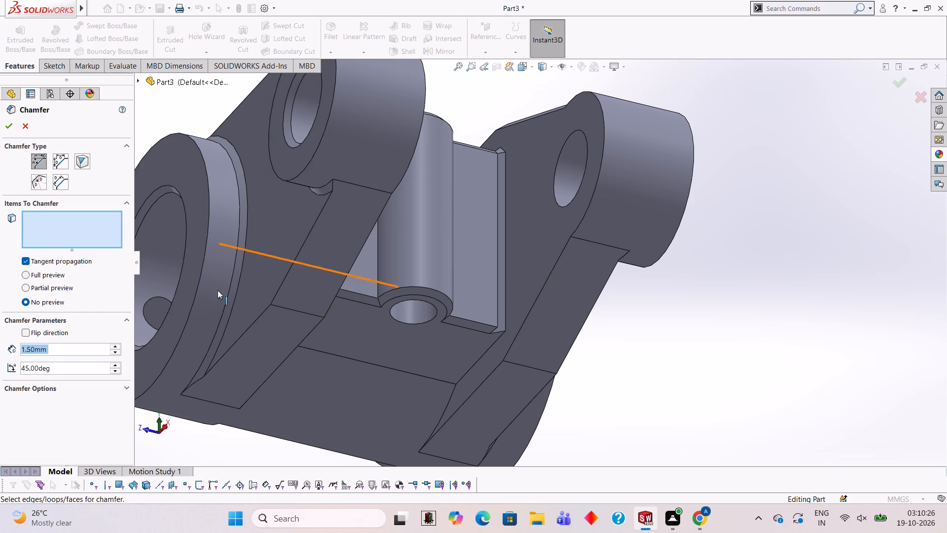
{"action": "left_click", "coordinate": [483, 357]}
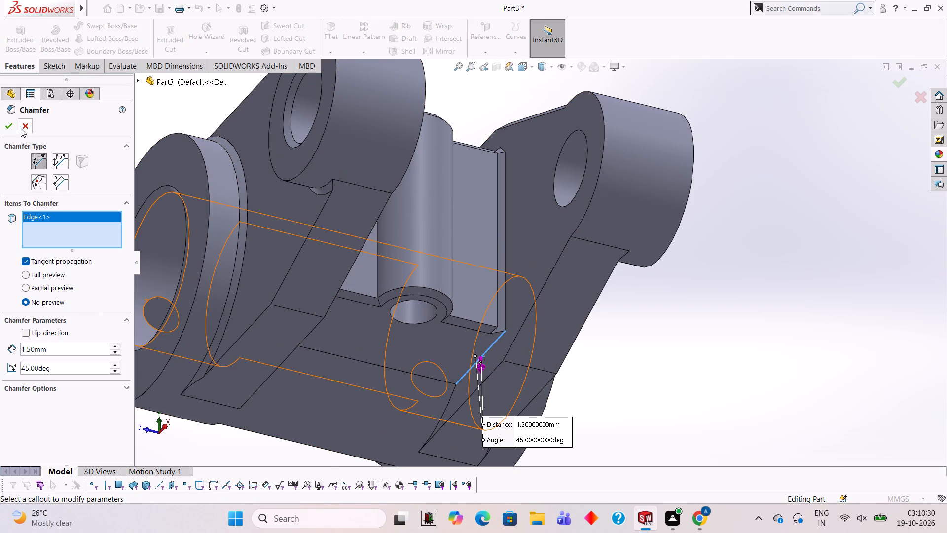
{"action": "left_click", "coordinate": [9, 120]}
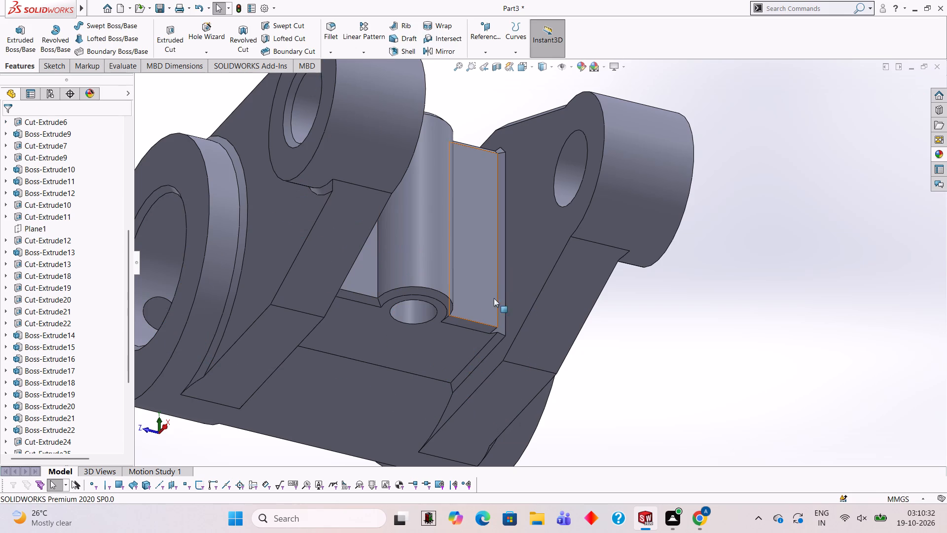
Examine the underside chamfers at the plate corners and around the central boss, between the two arms.
{"action": "scroll", "coordinate": [526, 326], "scroll_direction": "up", "scroll_amount": 1}
{"action": "scroll", "coordinate": [506, 313], "scroll_direction": "down", "scroll_amount": 2}
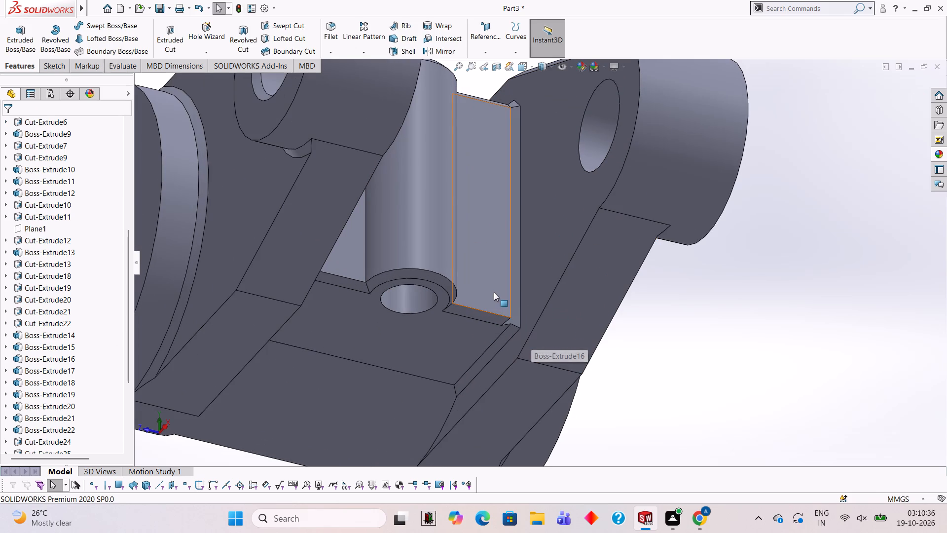
{"action": "scroll", "coordinate": [491, 318], "scroll_direction": "down", "scroll_amount": 2}
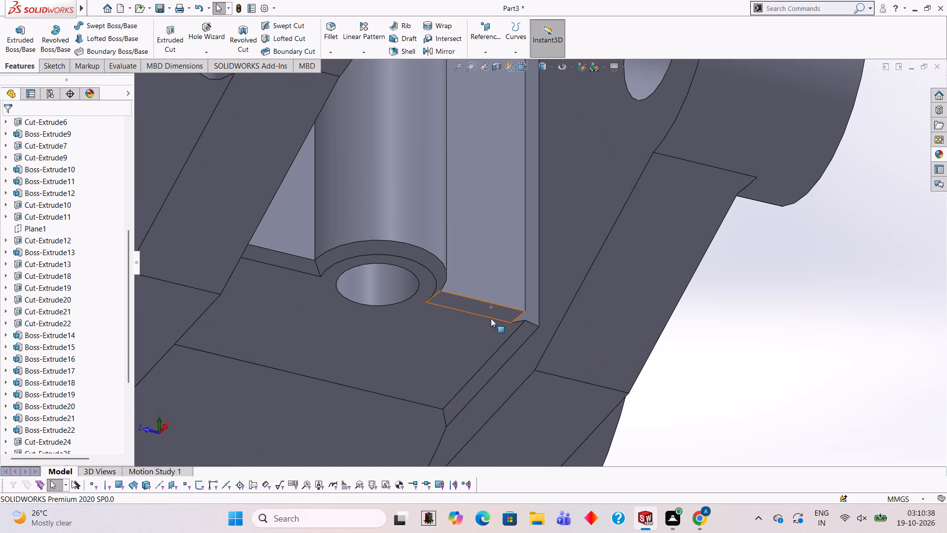
{"action": "scroll", "coordinate": [513, 343], "scroll_direction": "down", "scroll_amount": 2}
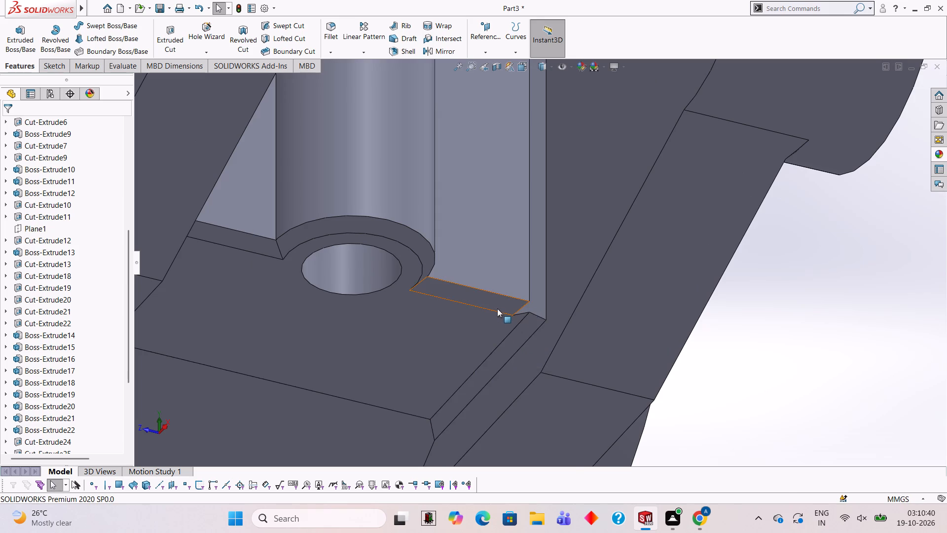
{"action": "middle_click_drag", "start_coordinate": [533, 297], "coordinate": [538, 376]}
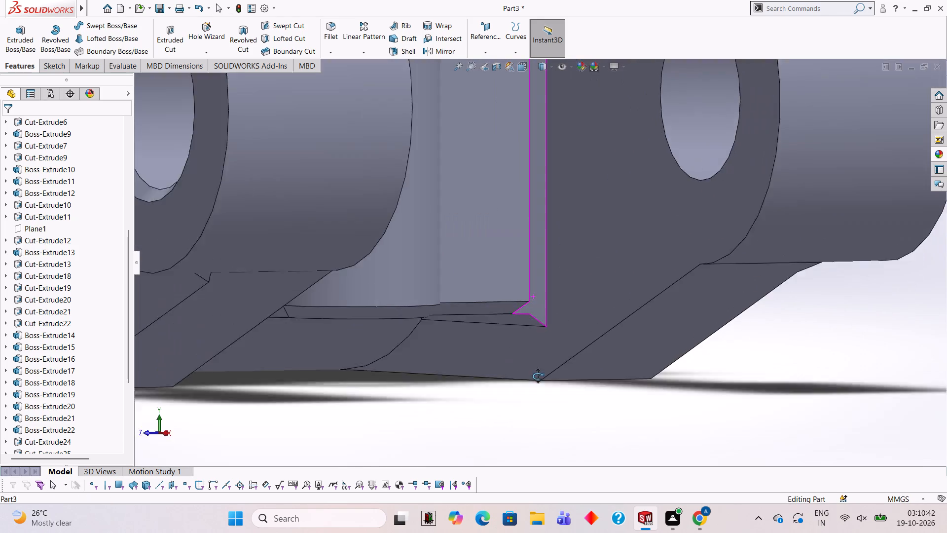
{"action": "middle_click_drag", "start_coordinate": [538, 376], "coordinate": [512, 396]}
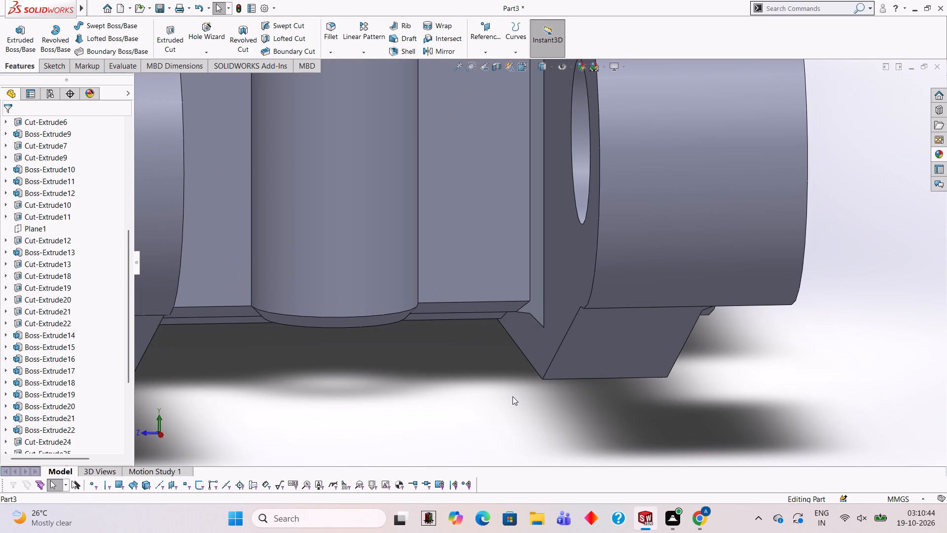
{"action": "middle_click_drag", "start_coordinate": [514, 268], "coordinate": [480, 257]}
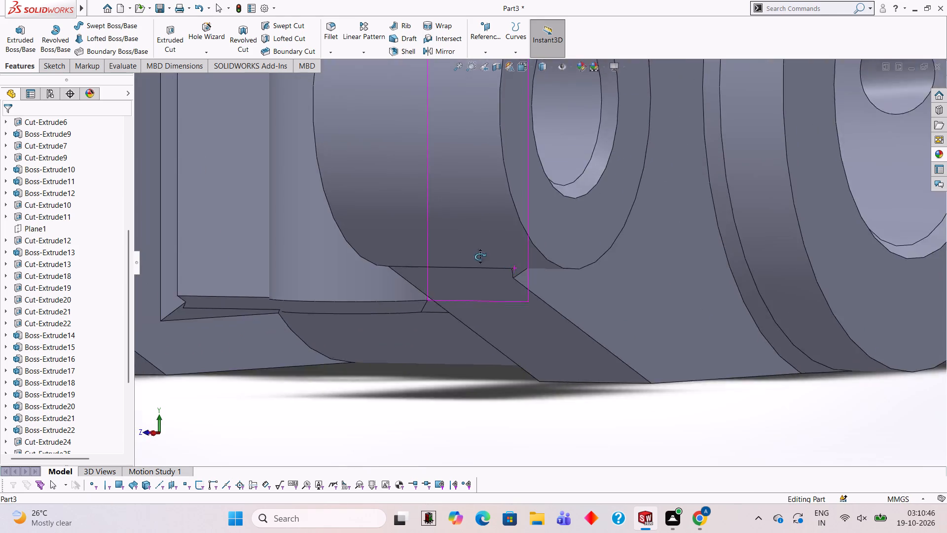
{"action": "middle_click_drag", "start_coordinate": [480, 257], "coordinate": [514, 383]}
{"action": "scroll", "coordinate": [467, 226], "scroll_direction": "up", "scroll_amount": 3}
{"action": "middle_click_drag", "start_coordinate": [473, 239], "coordinate": [466, 286]}
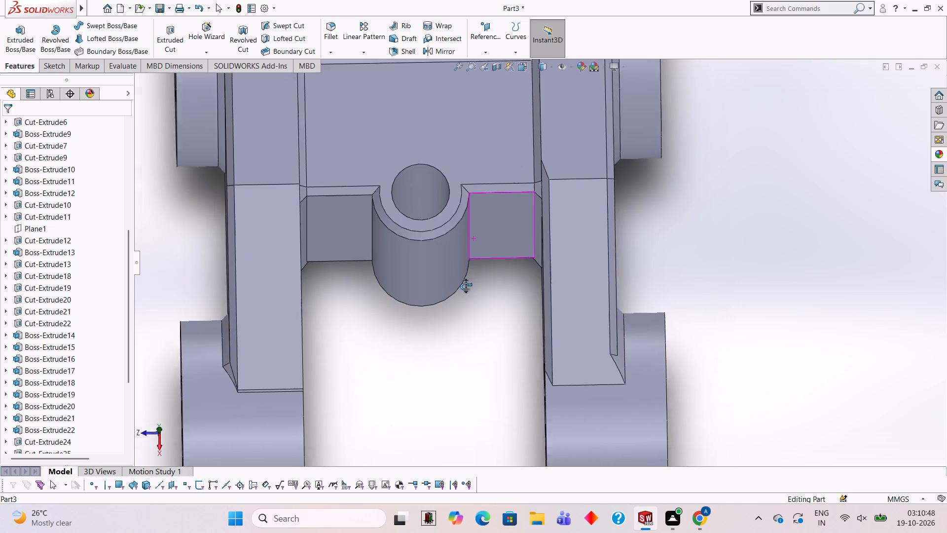
{"action": "middle_click_drag", "start_coordinate": [466, 286], "coordinate": [501, 156]}
{"action": "middle_click_drag", "start_coordinate": [498, 333], "coordinate": [536, 110]}
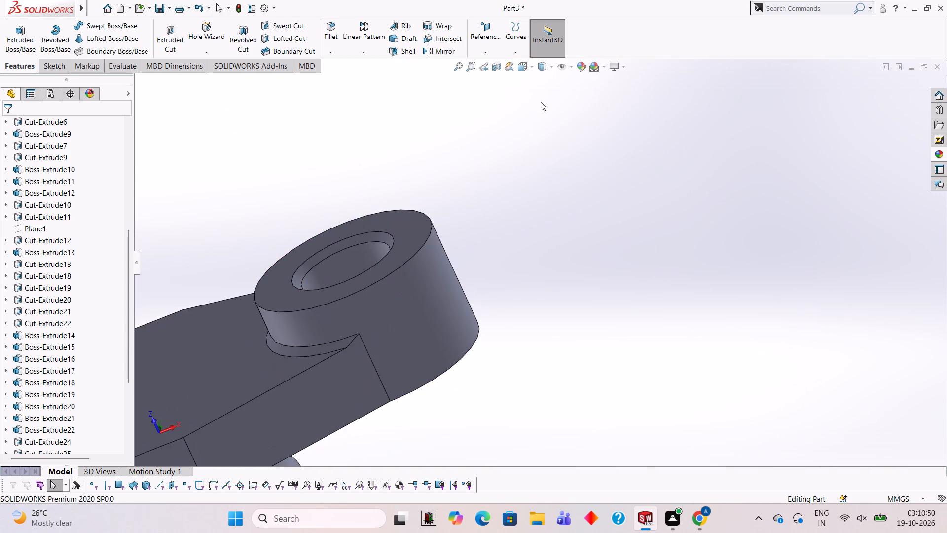
Chamfer the eight straight edges bordering the angled lower side faces of both arms, four per arm, 1.5 mm by 45°.
{"action": "scroll", "coordinate": [485, 355], "scroll_direction": "up", "scroll_amount": 6}
{"action": "scroll", "coordinate": [480, 362], "scroll_direction": "down", "scroll_amount": 3}
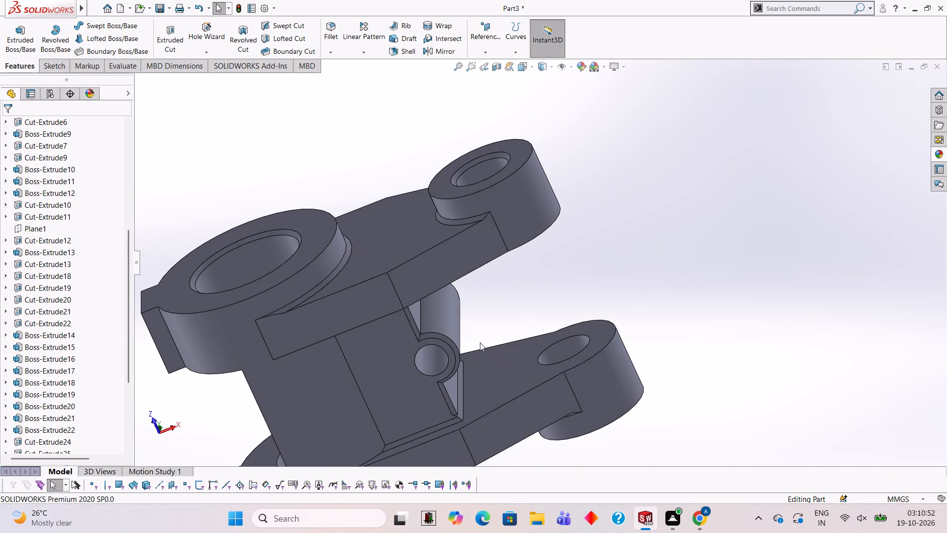
{"action": "middle_click_drag", "start_coordinate": [470, 240], "coordinate": [460, 305]}
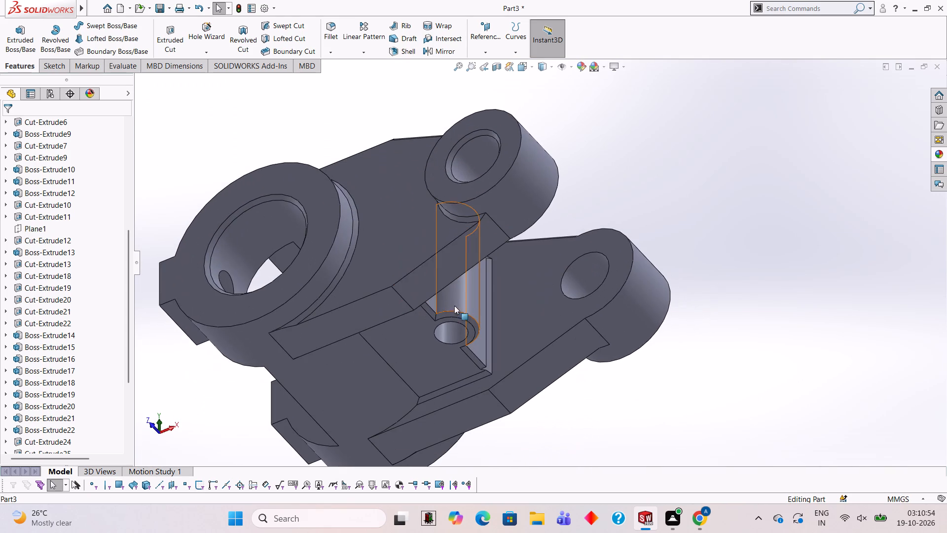
{"action": "left_click", "coordinate": [330, 52]}
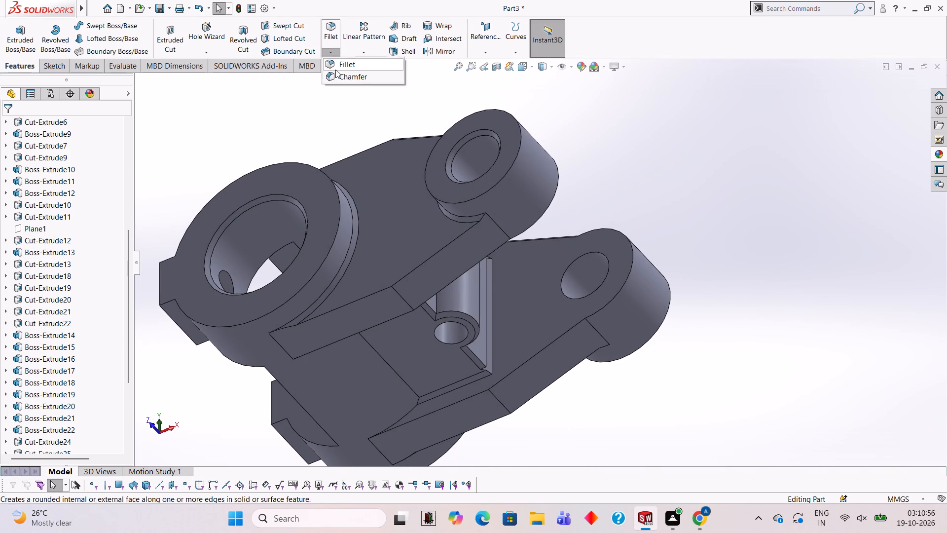
{"action": "left_click", "coordinate": [338, 77]}
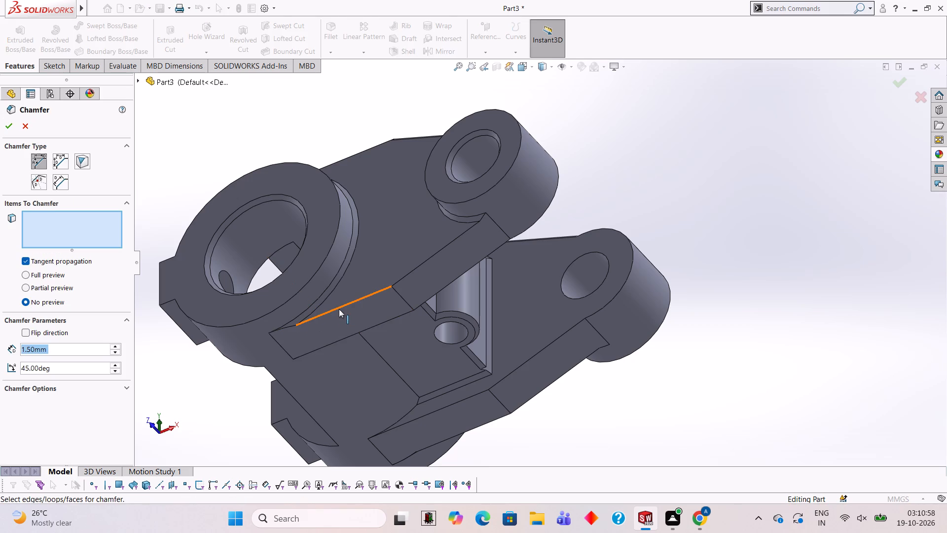
{"action": "left_click", "coordinate": [338, 309]}
{"action": "left_click", "coordinate": [369, 327]}
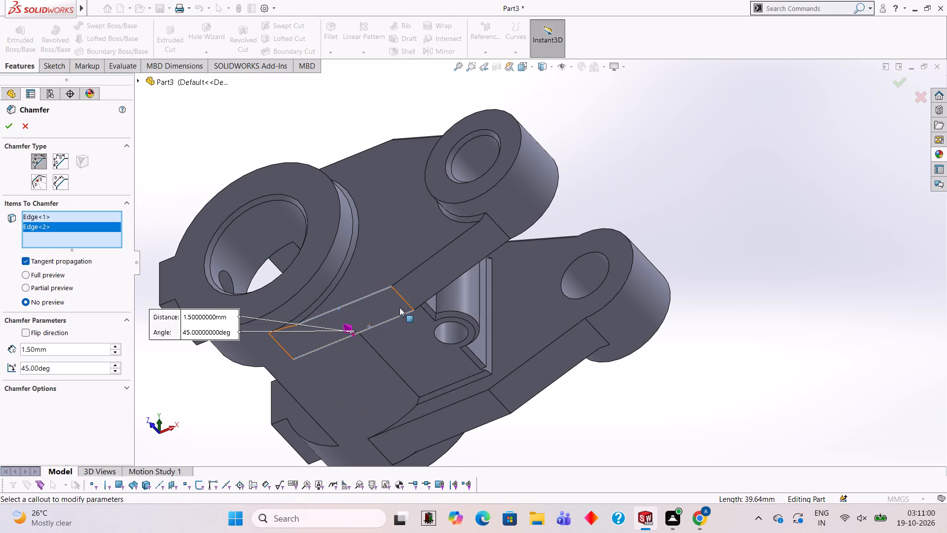
{"action": "left_click", "coordinate": [411, 273]}
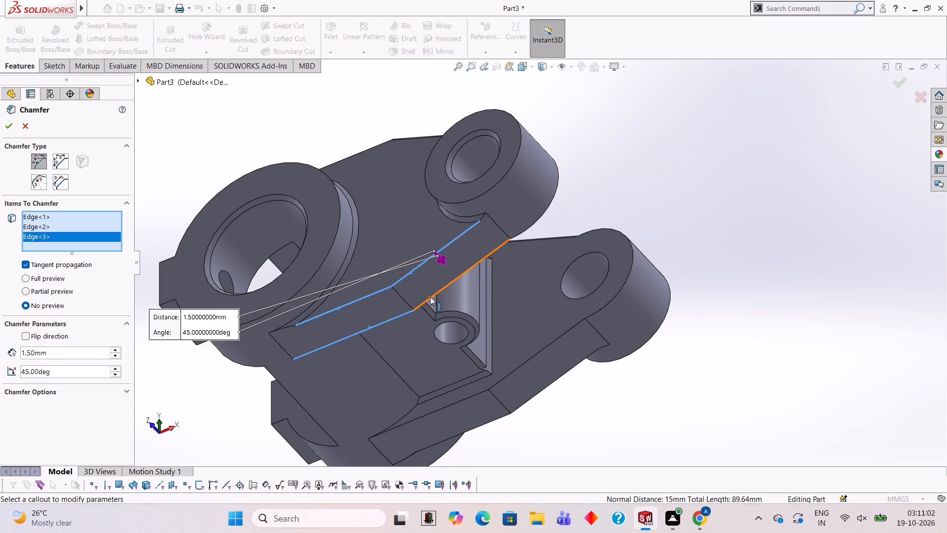
{"action": "left_click", "coordinate": [430, 297]}
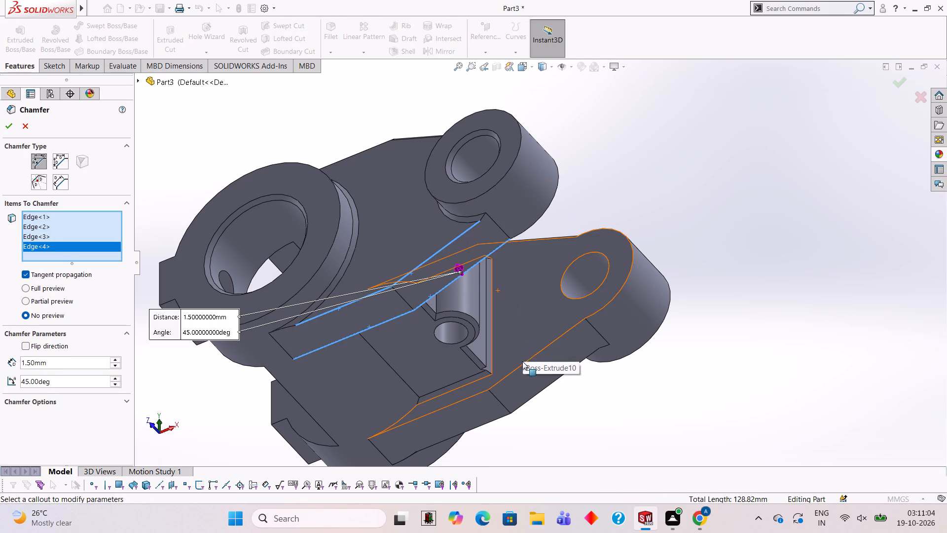
{"action": "left_click", "coordinate": [532, 358]}
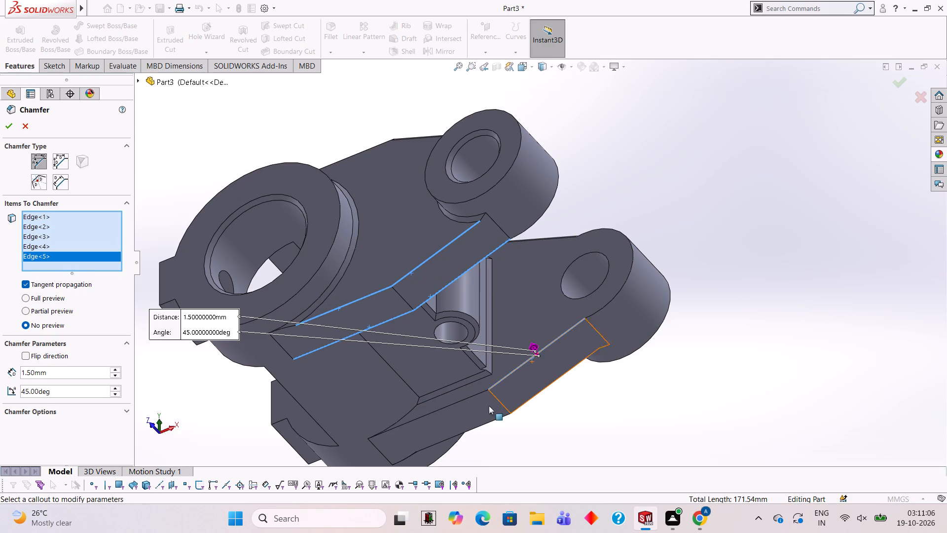
{"action": "left_click", "coordinate": [452, 404]}
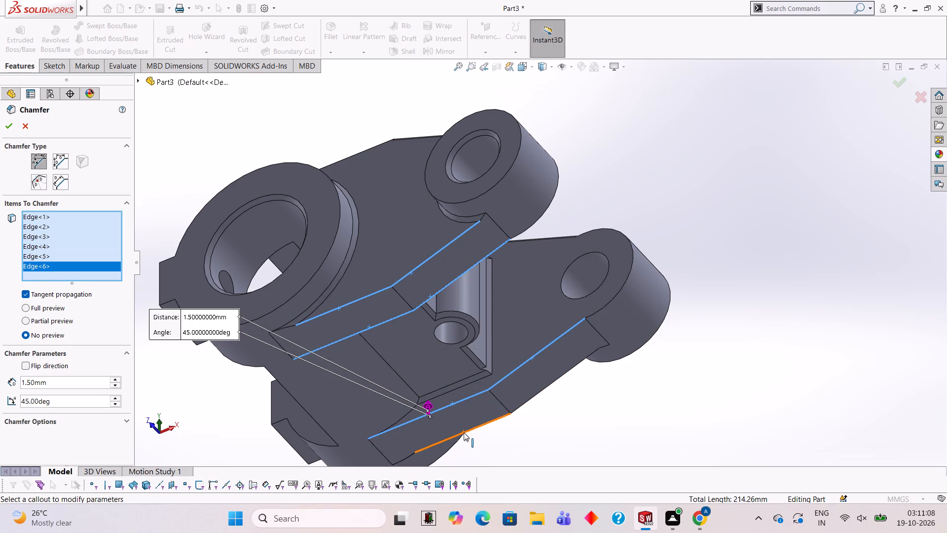
{"action": "left_click", "coordinate": [464, 432]}
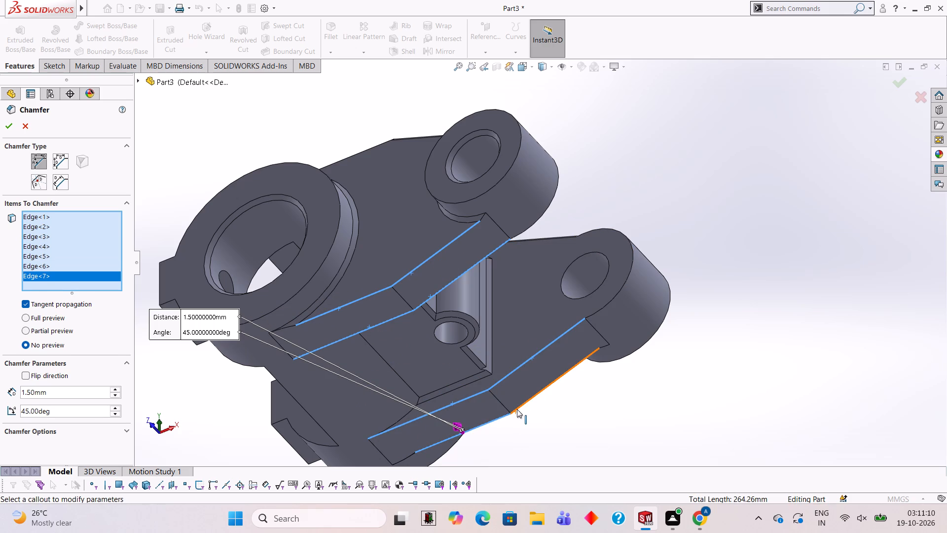
{"action": "left_click", "coordinate": [517, 409]}
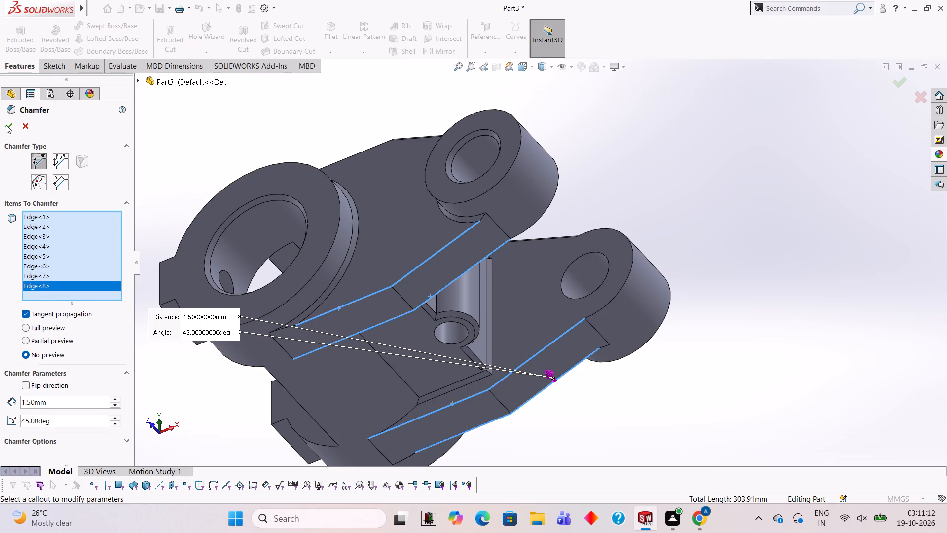
{"action": "left_click", "coordinate": [5, 125]}
{"action": "double_click", "coordinate": [170, 148]}
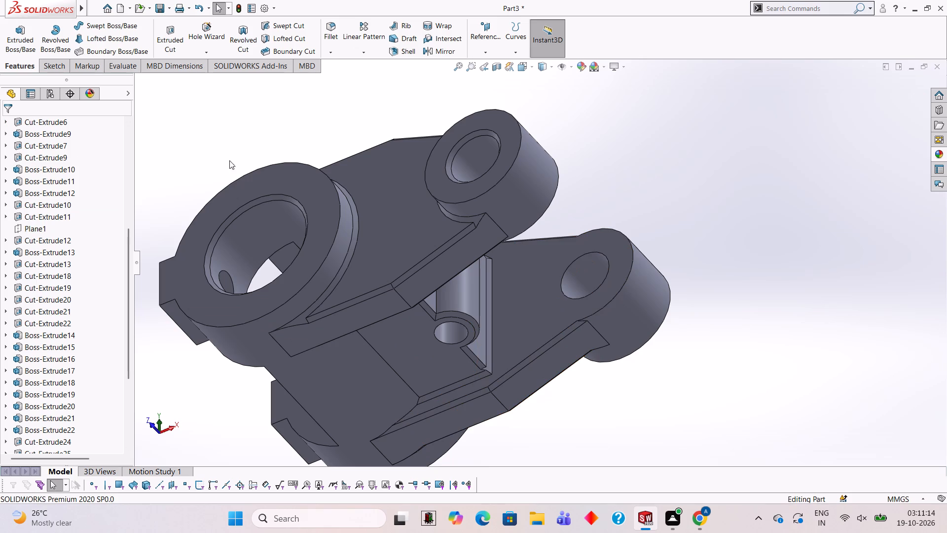
{"action": "scroll", "coordinate": [353, 220], "scroll_direction": "up", "scroll_amount": 2}
{"action": "key", "text": "Escape"}
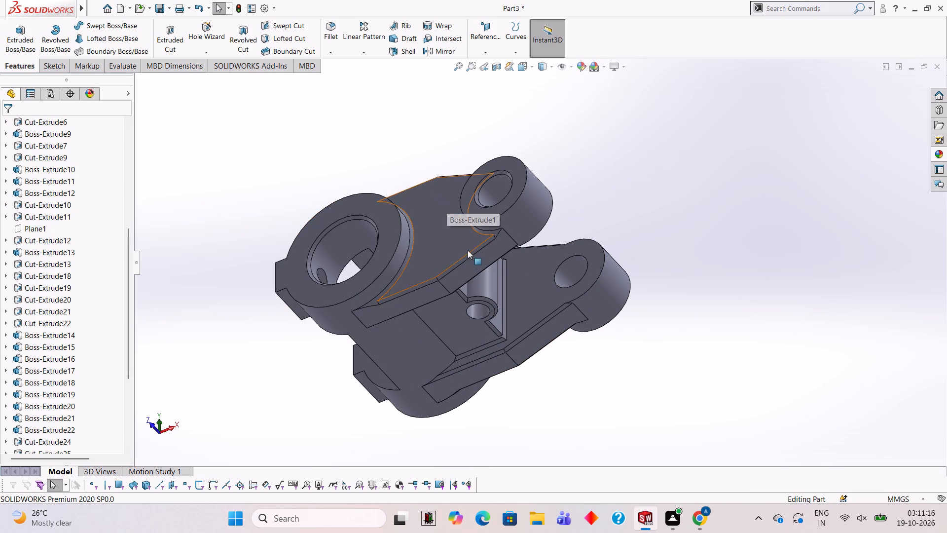
Chamfer one ring's slot-side outer arcs, its drilled projection's three adjoining edges and the slot's upper outer straight edge, 1.5 mm by 45°.
{"action": "scroll", "coordinate": [468, 254], "scroll_direction": "up", "scroll_amount": 2}
{"action": "middle_click_drag", "start_coordinate": [491, 324], "coordinate": [498, 379]}
{"action": "middle_click_drag", "start_coordinate": [504, 314], "coordinate": [517, 347]}
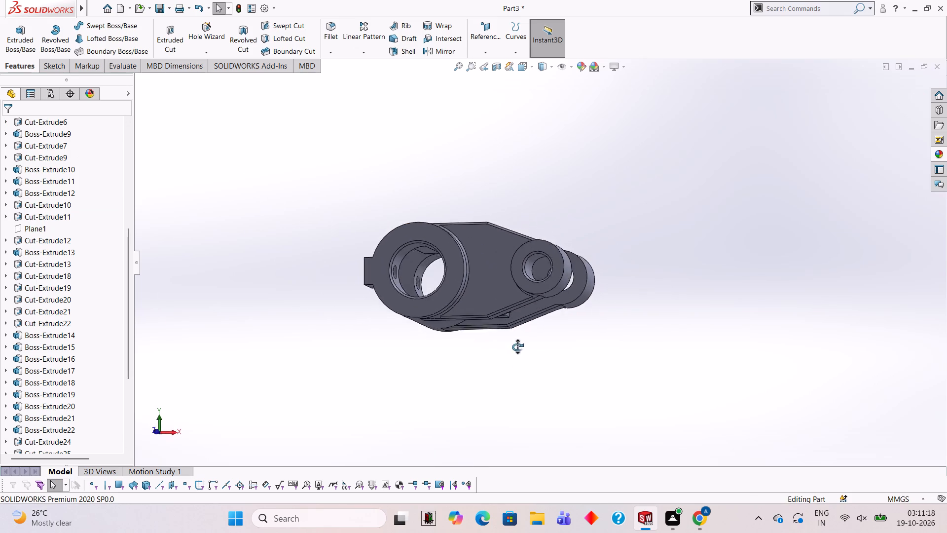
{"action": "middle_click_drag", "start_coordinate": [517, 347], "coordinate": [528, 382]}
{"action": "middle_click_drag", "start_coordinate": [445, 319], "coordinate": [510, 354]}
{"action": "scroll", "coordinate": [414, 340], "scroll_direction": "down", "scroll_amount": 4}
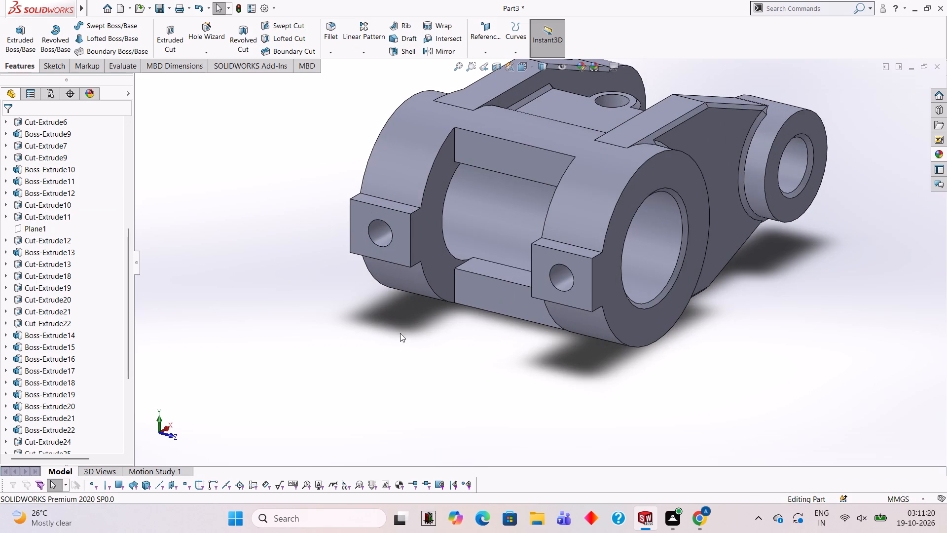
{"action": "scroll", "coordinate": [492, 242], "scroll_direction": "up", "scroll_amount": 1}
{"action": "scroll", "coordinate": [517, 204], "scroll_direction": "up", "scroll_amount": 2}
{"action": "scroll", "coordinate": [577, 226], "scroll_direction": "down", "scroll_amount": 1}
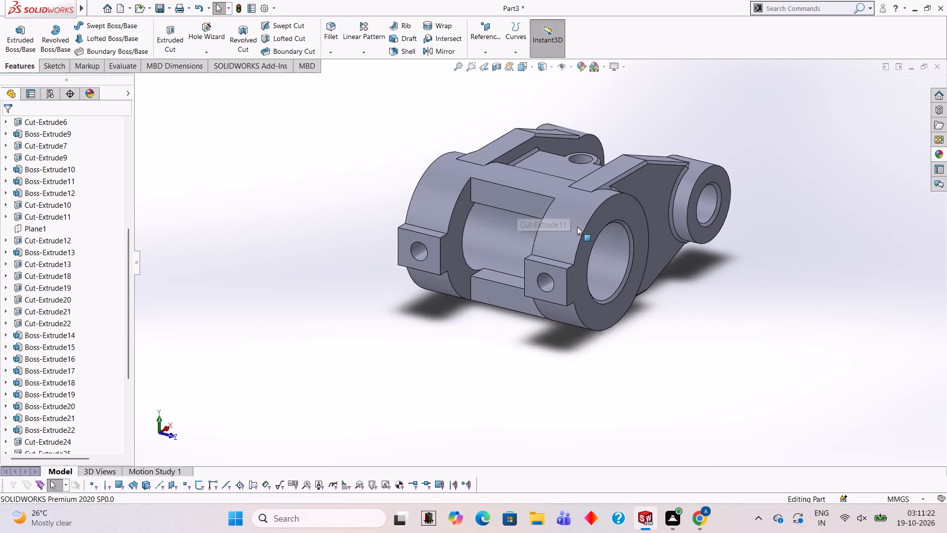
{"action": "scroll", "coordinate": [577, 227], "scroll_direction": "down", "scroll_amount": 2}
{"action": "left_click", "coordinate": [328, 54]}
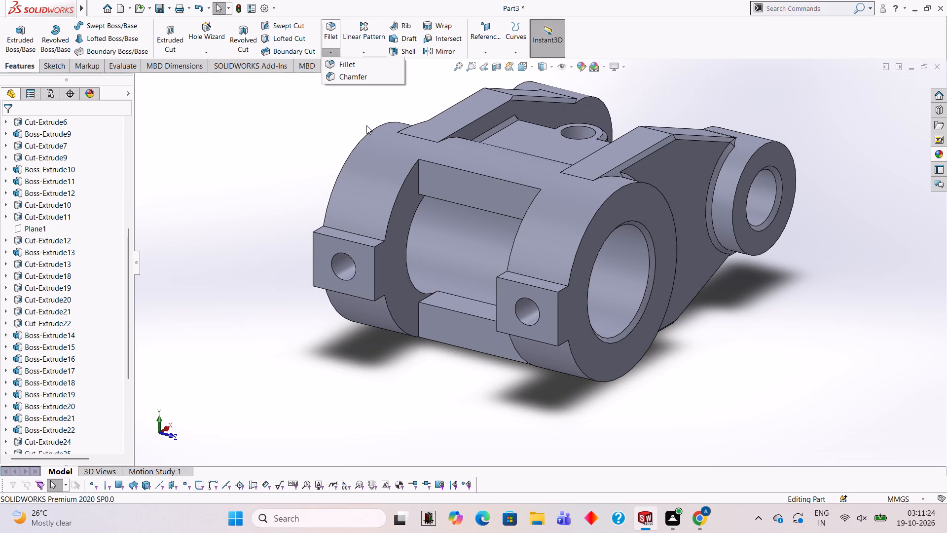
{"action": "left_click", "coordinate": [350, 76]}
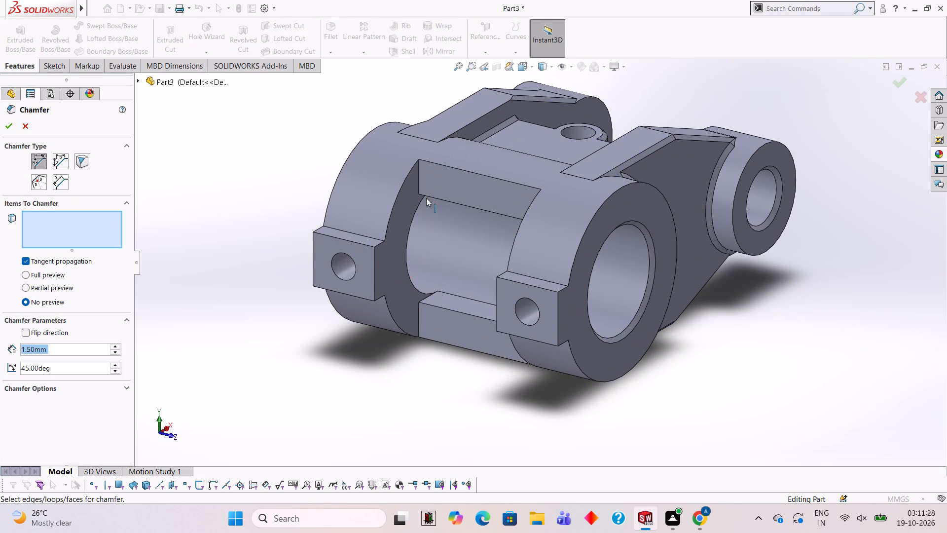
{"action": "left_click", "coordinate": [393, 211]}
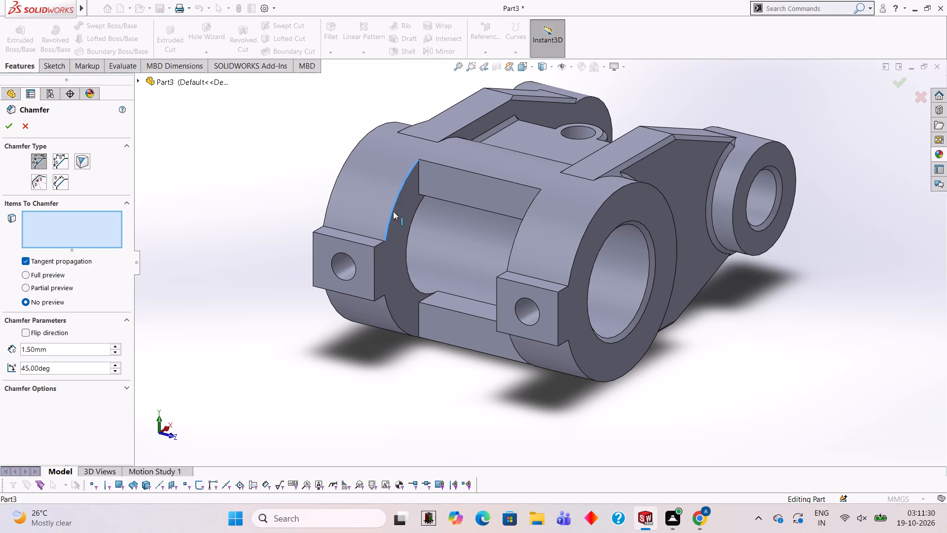
{"action": "left_click", "coordinate": [378, 244]}
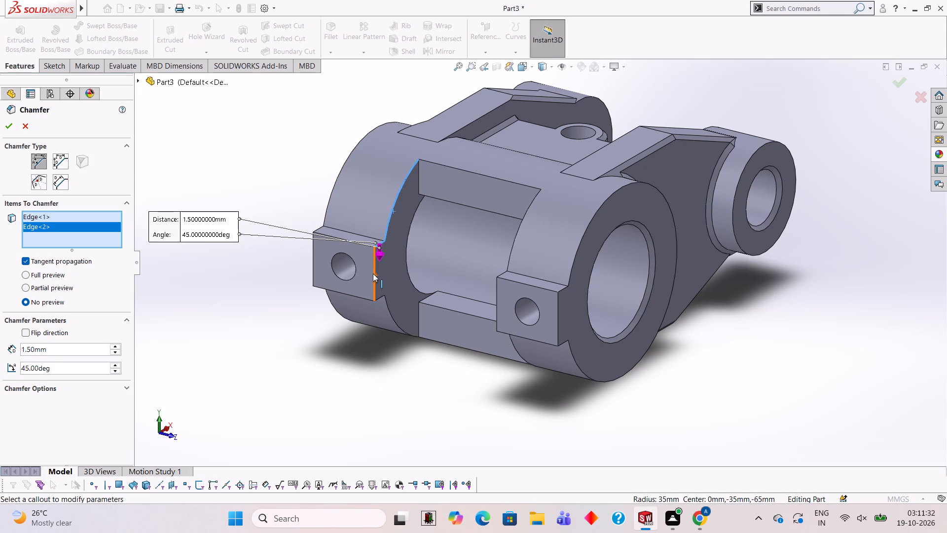
{"action": "left_click", "coordinate": [373, 273]}
{"action": "left_click", "coordinate": [380, 298]}
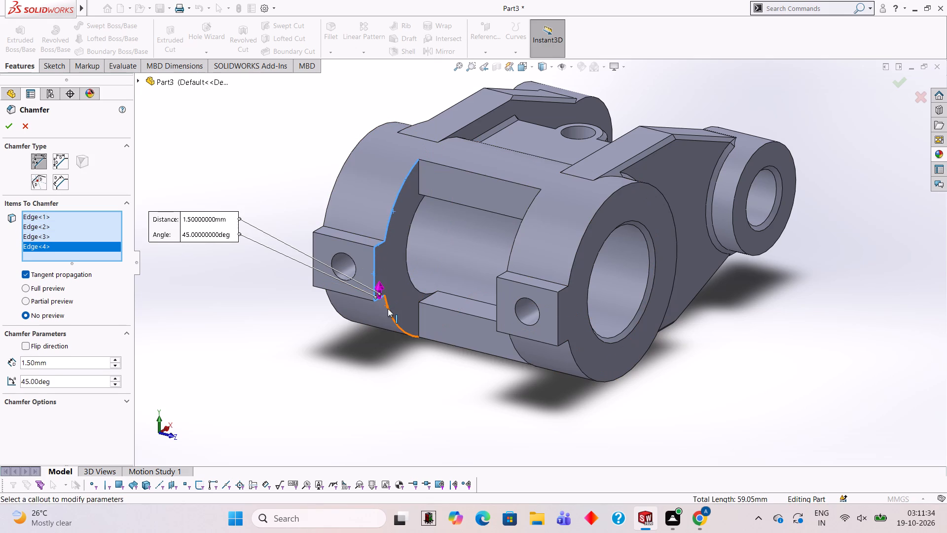
{"action": "left_click", "coordinate": [388, 311]}
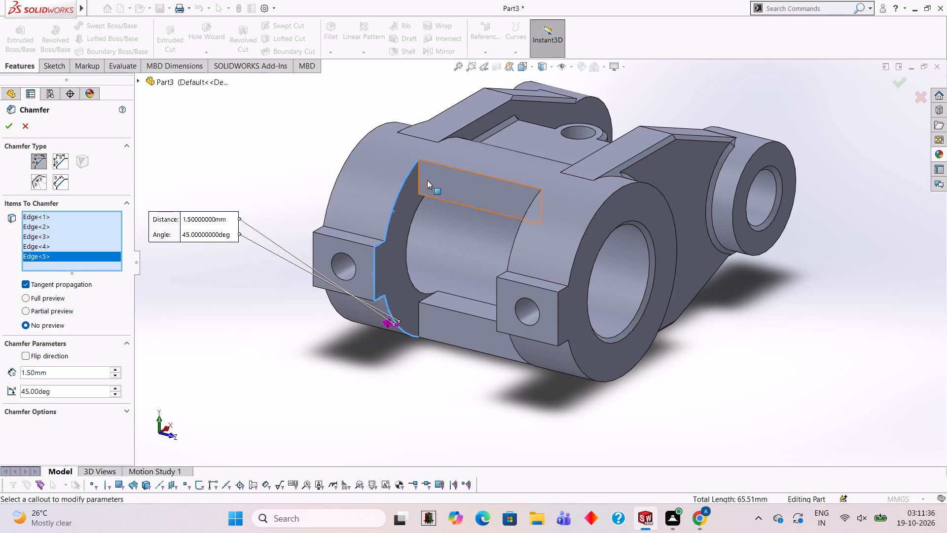
{"action": "left_click", "coordinate": [458, 169]}
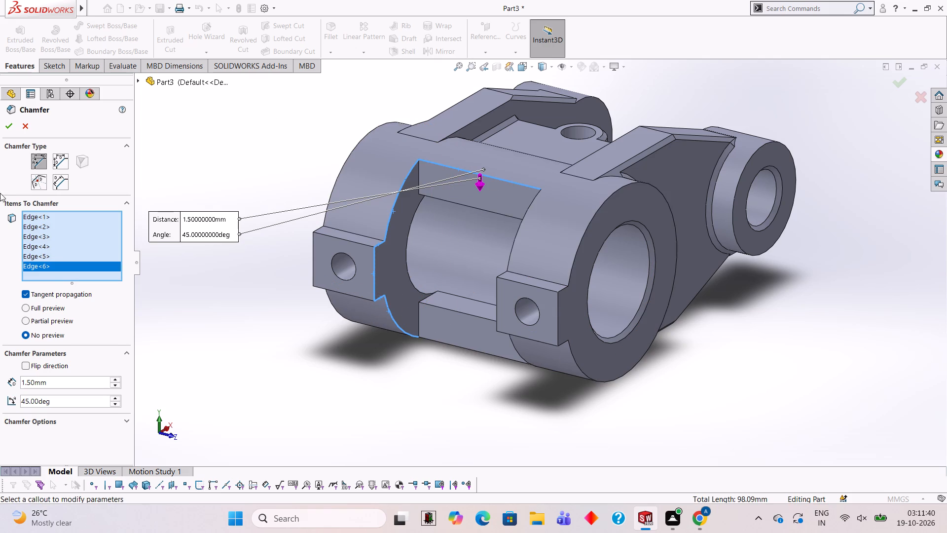
{"action": "left_click", "coordinate": [16, 124]}
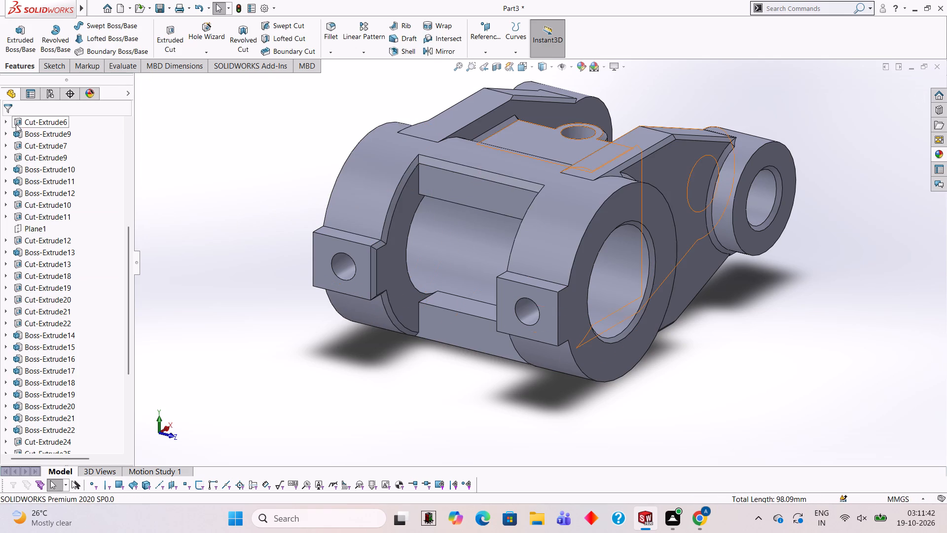
Examine the slot between the two drilled projections, checking its chamfered ring edge and its upper and lower walls.
{"action": "middle_click_drag", "start_coordinate": [284, 185], "coordinate": [378, 234]}
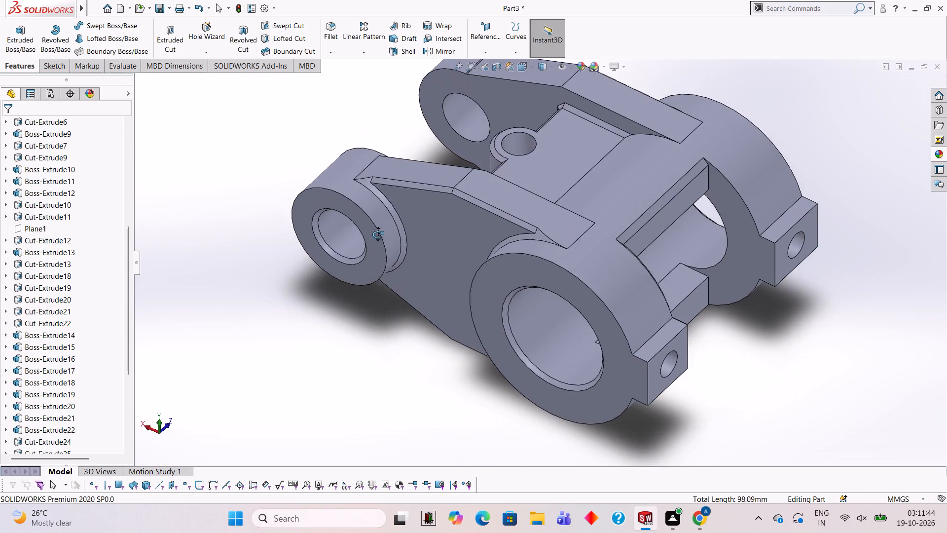
{"action": "middle_click_drag", "start_coordinate": [378, 234], "coordinate": [372, 210]}
{"action": "scroll", "coordinate": [741, 349], "scroll_direction": "up", "scroll_amount": 2}
{"action": "scroll", "coordinate": [734, 341], "scroll_direction": "down", "scroll_amount": 2}
{"action": "scroll", "coordinate": [577, 283], "scroll_direction": "down", "scroll_amount": 3}
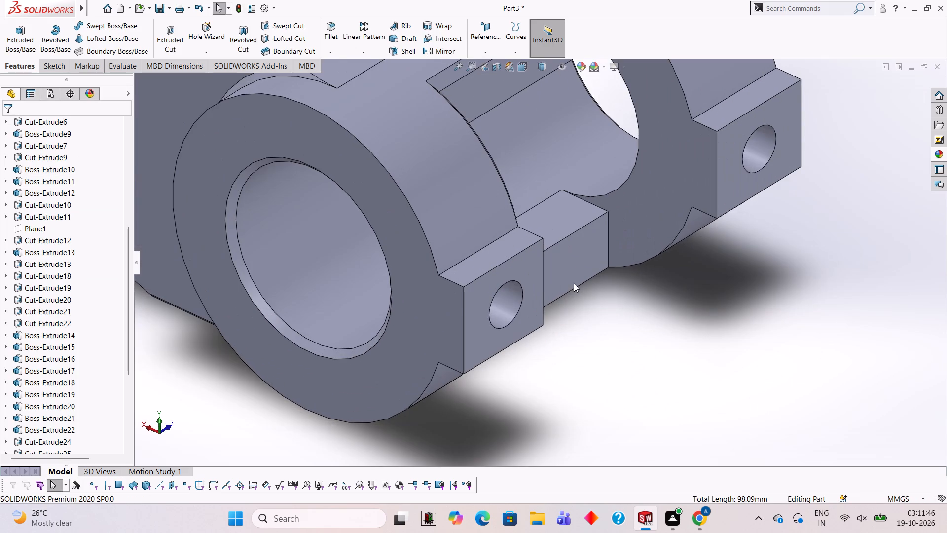
{"action": "scroll", "coordinate": [580, 252], "scroll_direction": "up", "scroll_amount": 3}
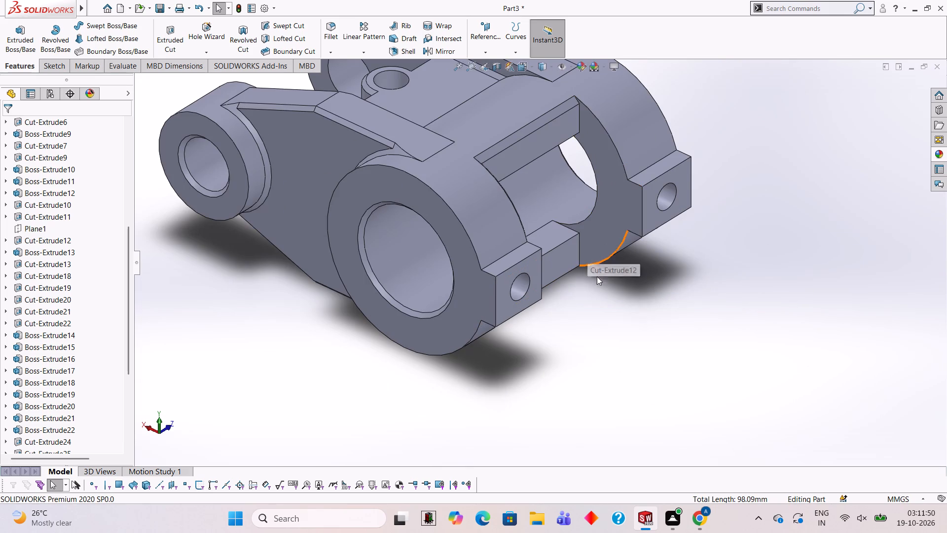
{"action": "middle_click_drag", "start_coordinate": [610, 288], "coordinate": [606, 297]}
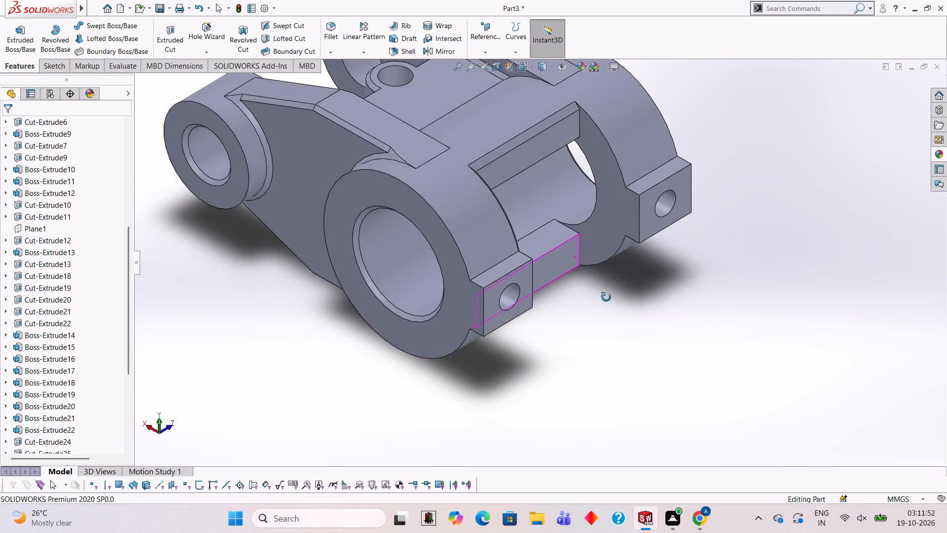
{"action": "middle_click_drag", "start_coordinate": [606, 297], "coordinate": [495, 189]}
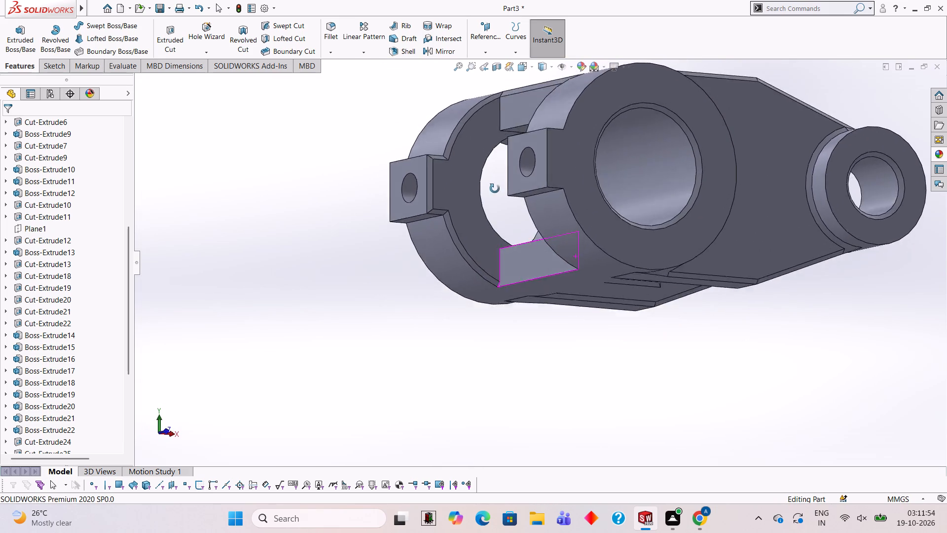
{"action": "middle_click_drag", "start_coordinate": [495, 189], "coordinate": [502, 218]}
{"action": "scroll", "coordinate": [525, 245], "scroll_direction": "down", "scroll_amount": 4}
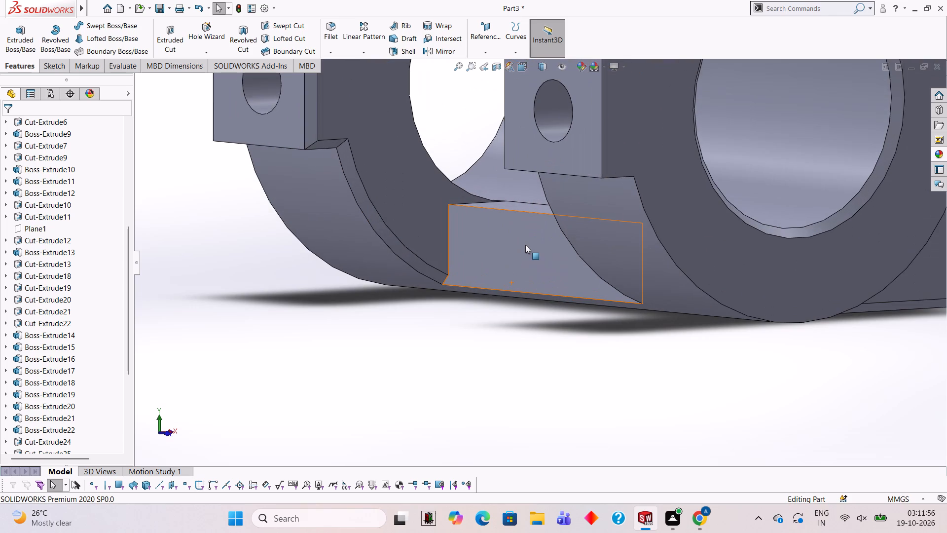
{"action": "scroll", "coordinate": [467, 284], "scroll_direction": "up", "scroll_amount": 2}
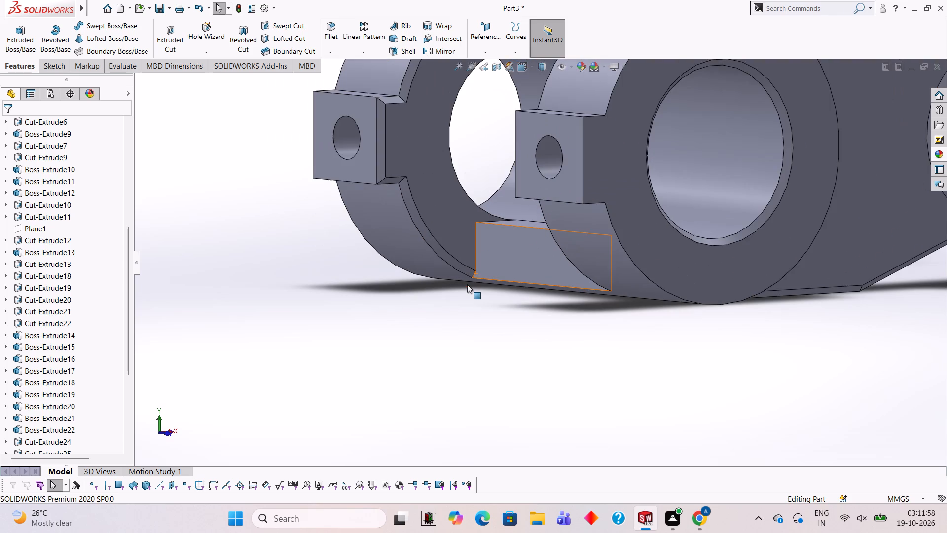
{"action": "scroll", "coordinate": [490, 216], "scroll_direction": "up", "scroll_amount": 3}
{"action": "scroll", "coordinate": [488, 161], "scroll_direction": "down", "scroll_amount": 2}
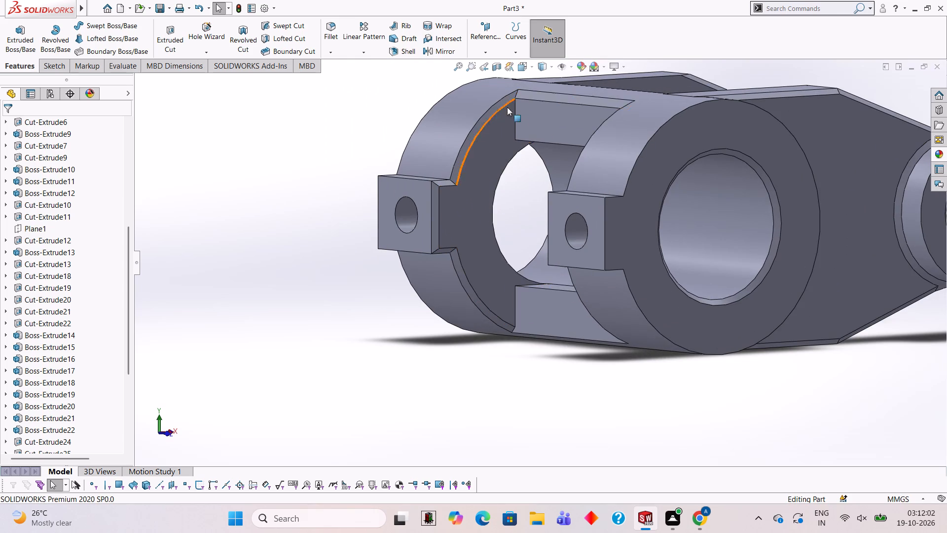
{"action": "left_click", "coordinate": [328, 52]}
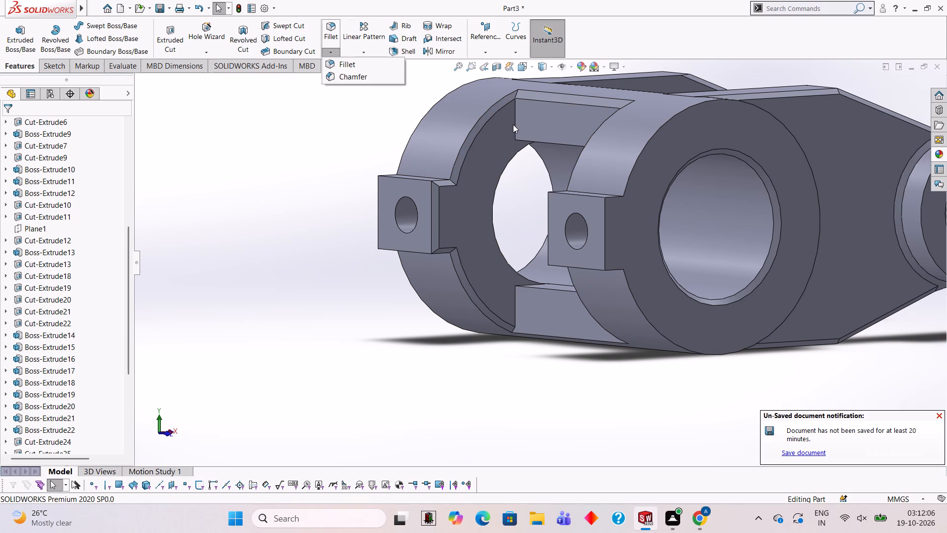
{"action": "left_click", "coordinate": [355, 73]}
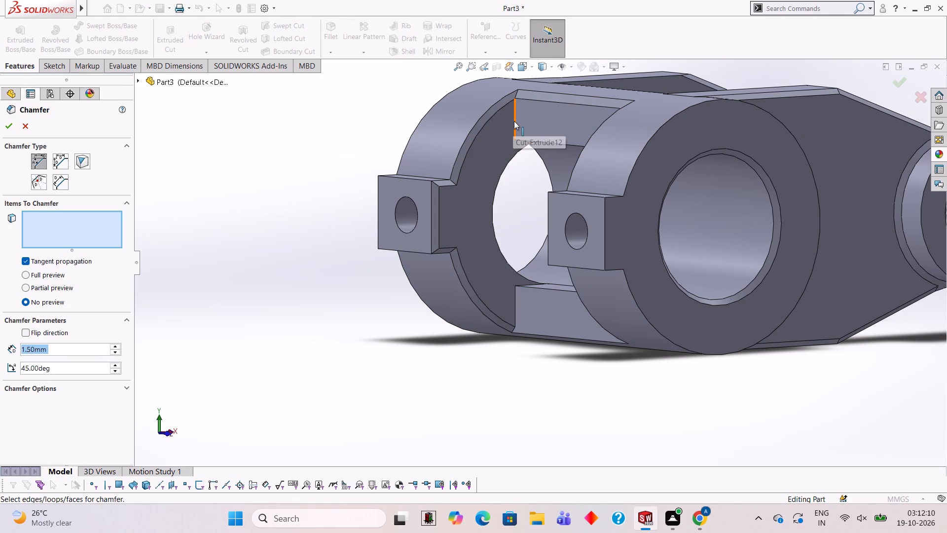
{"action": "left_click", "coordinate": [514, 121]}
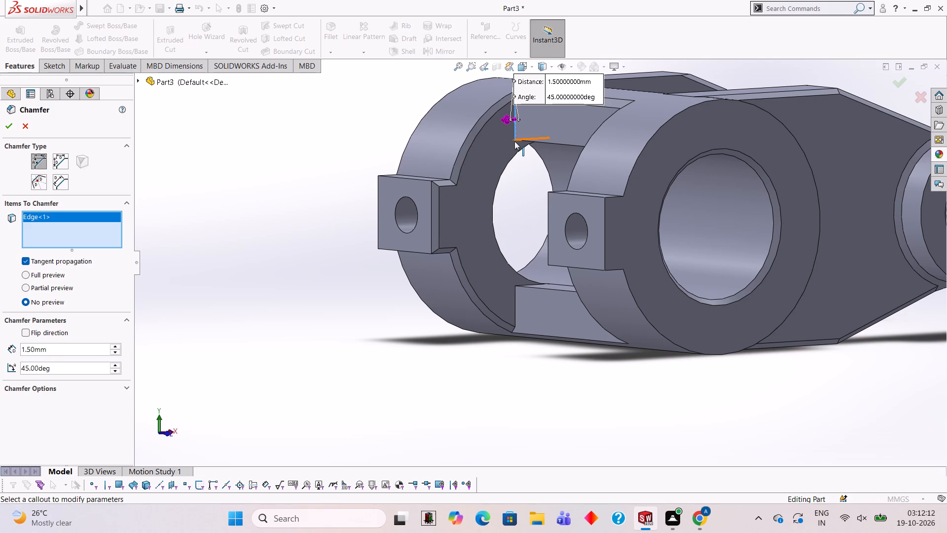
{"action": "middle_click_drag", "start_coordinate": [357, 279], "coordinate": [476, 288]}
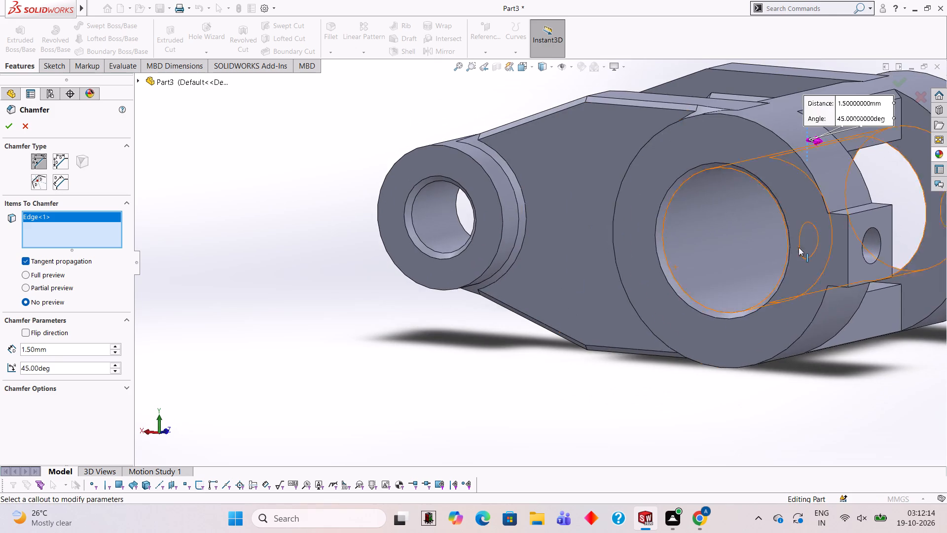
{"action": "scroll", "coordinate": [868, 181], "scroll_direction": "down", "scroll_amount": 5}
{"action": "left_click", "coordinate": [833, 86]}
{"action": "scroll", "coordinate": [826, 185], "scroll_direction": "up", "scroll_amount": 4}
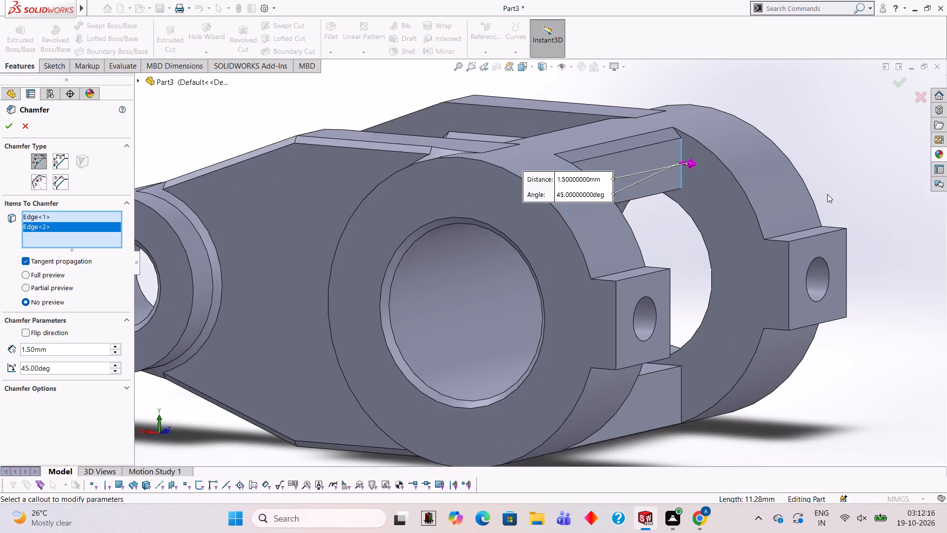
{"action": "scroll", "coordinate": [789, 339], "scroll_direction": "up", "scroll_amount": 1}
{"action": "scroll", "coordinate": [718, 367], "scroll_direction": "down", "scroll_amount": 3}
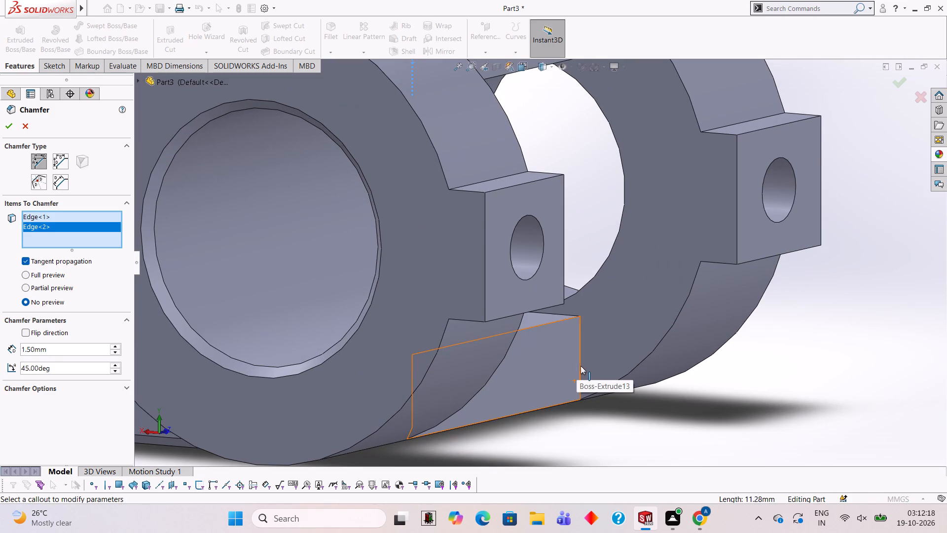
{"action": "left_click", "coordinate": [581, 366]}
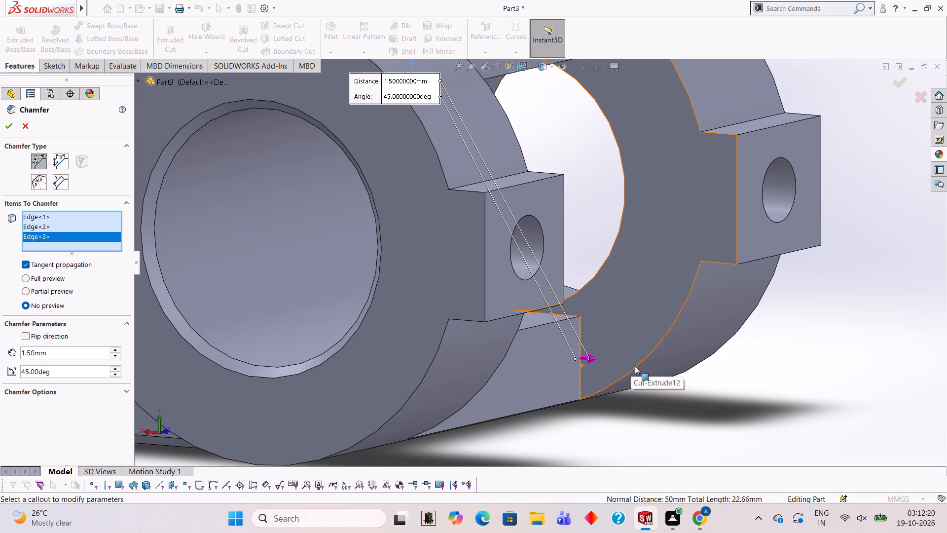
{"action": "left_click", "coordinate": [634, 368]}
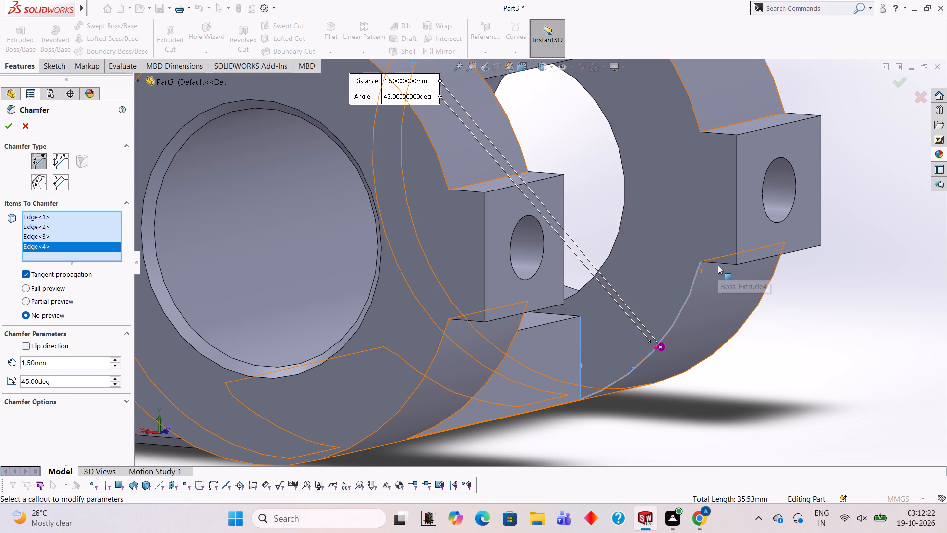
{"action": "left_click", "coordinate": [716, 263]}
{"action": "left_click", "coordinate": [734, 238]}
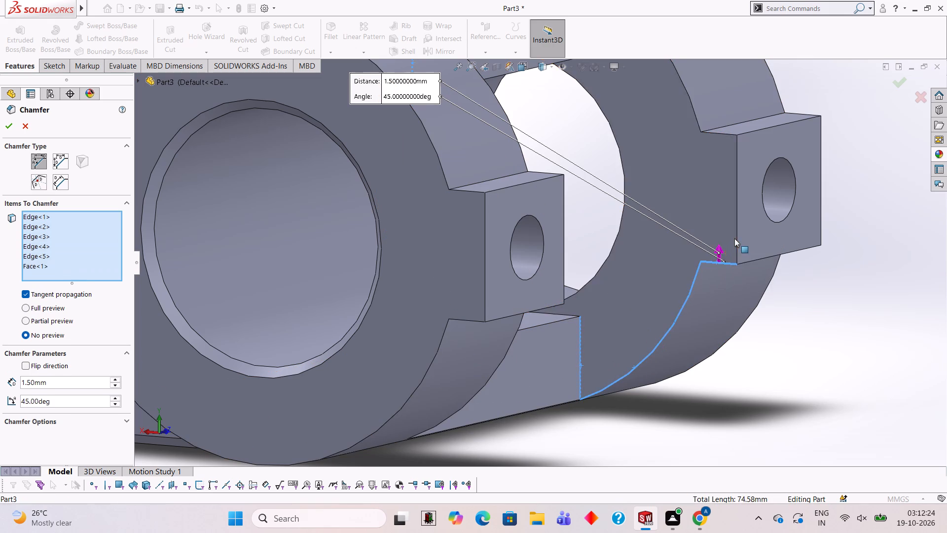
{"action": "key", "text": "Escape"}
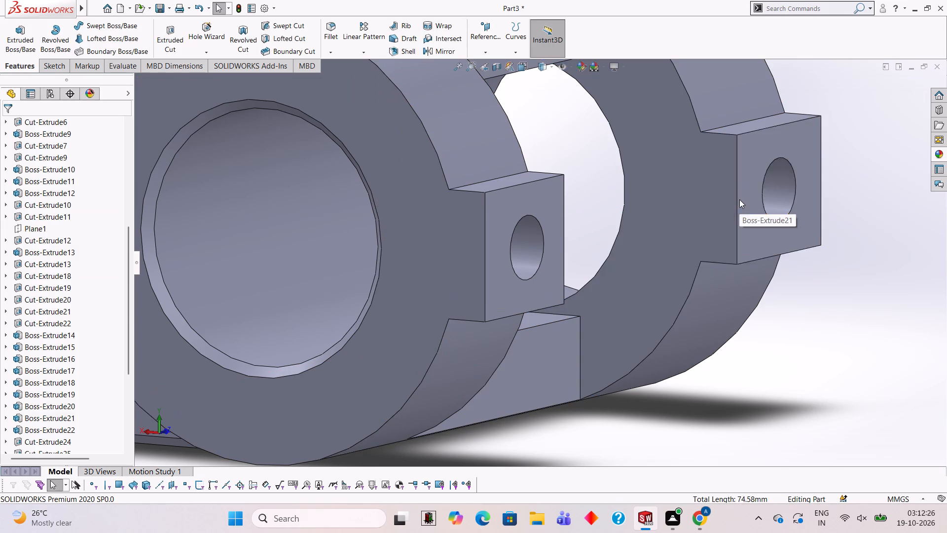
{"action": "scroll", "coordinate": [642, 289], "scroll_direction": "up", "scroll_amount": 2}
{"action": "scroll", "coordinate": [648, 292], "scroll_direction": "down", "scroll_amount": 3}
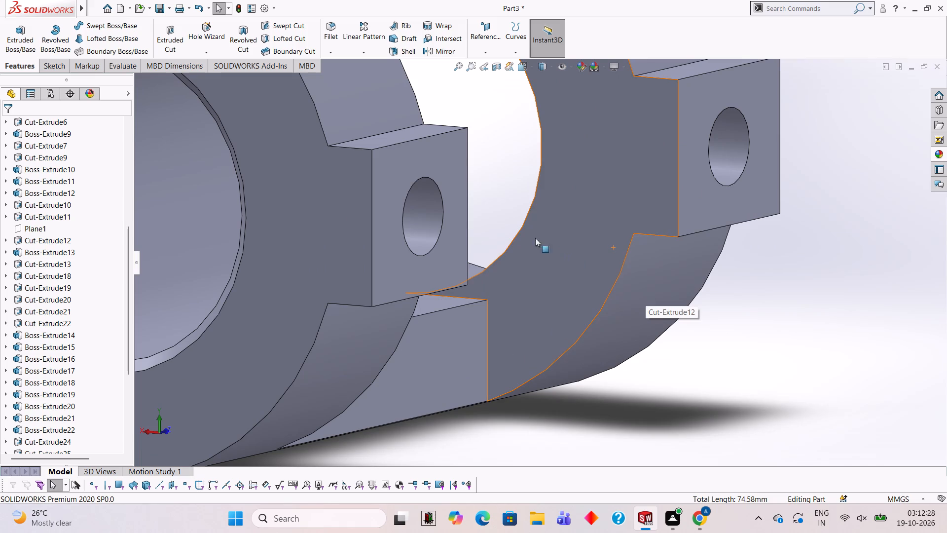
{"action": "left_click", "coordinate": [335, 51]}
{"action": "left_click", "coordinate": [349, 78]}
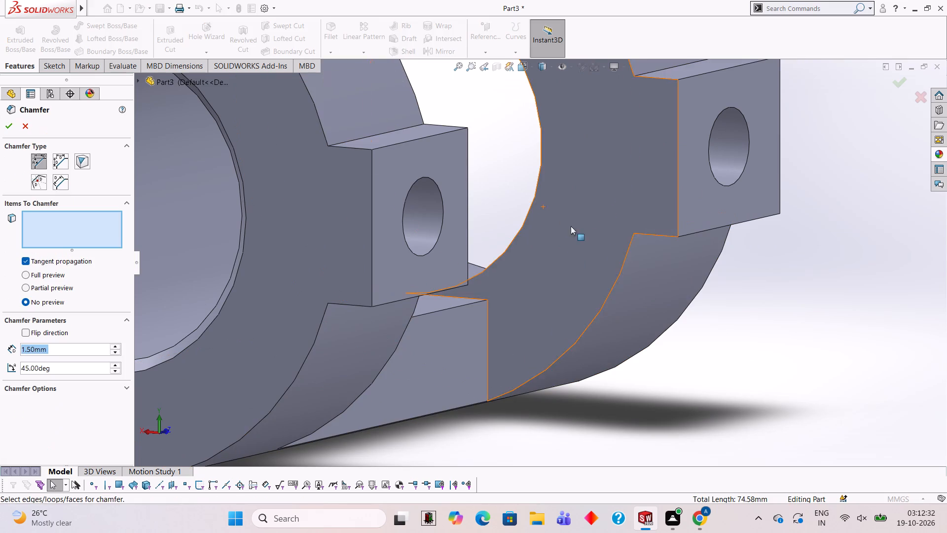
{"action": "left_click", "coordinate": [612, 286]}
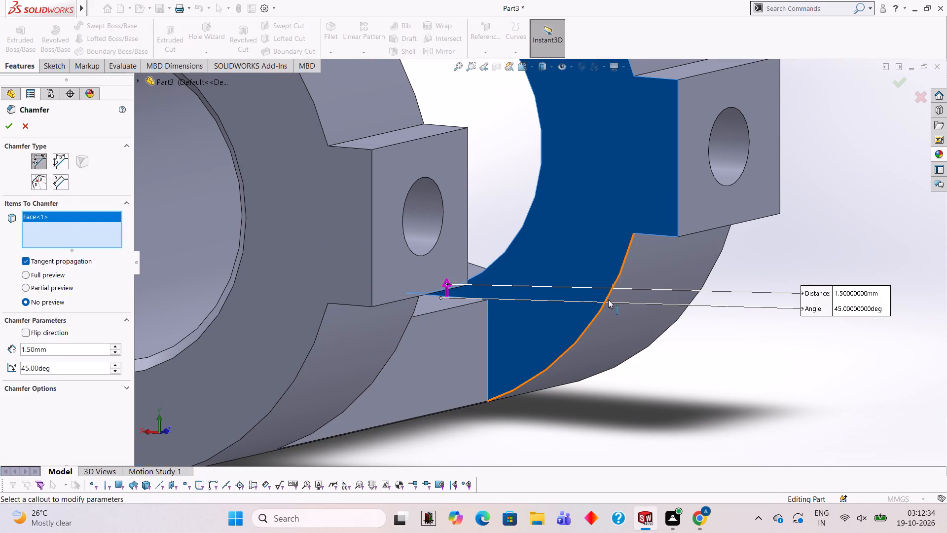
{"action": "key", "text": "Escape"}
Try to chamfer the other ring's slot-side arcs, its projection's three adjoining edges, the slot's two short ends and lower outer straight edge, 1.5 mm by 45°.
{"action": "left_click", "coordinate": [332, 52]}
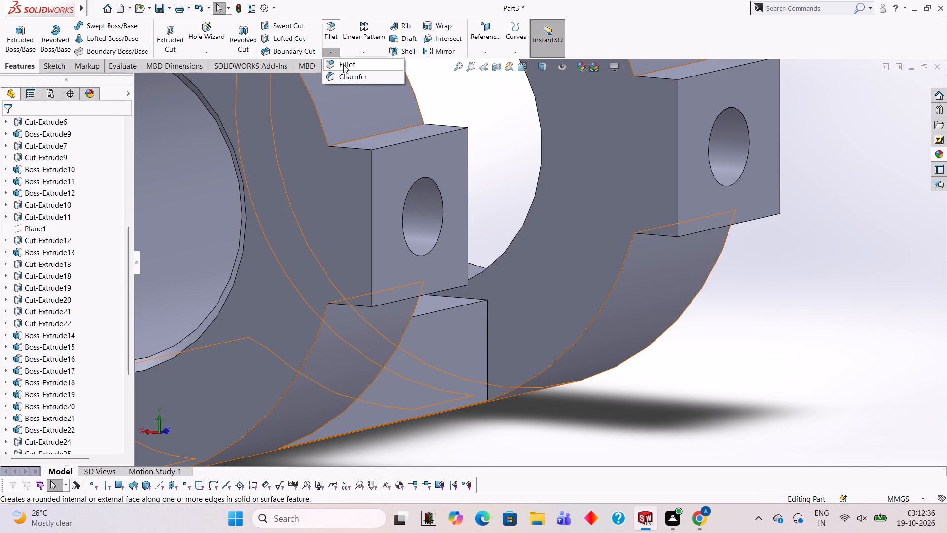
{"action": "left_click", "coordinate": [350, 76]}
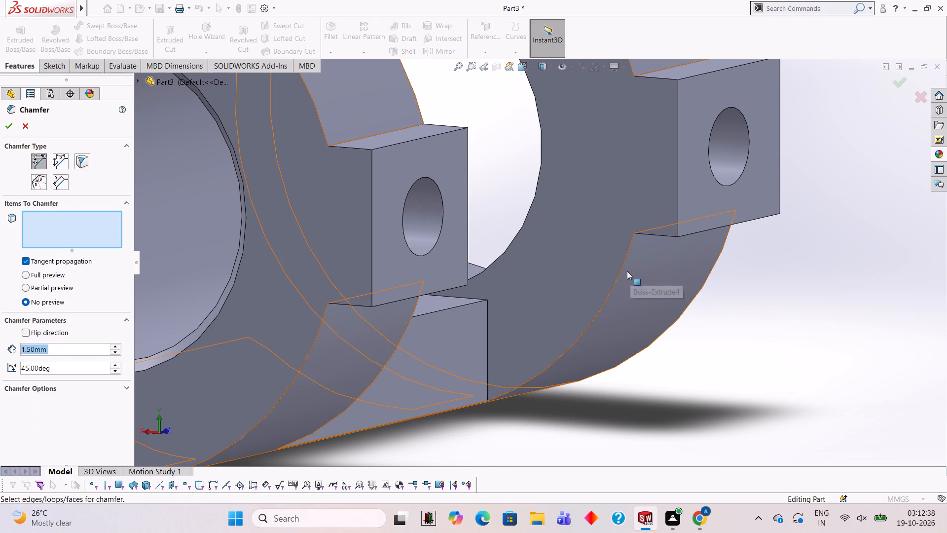
{"action": "left_click", "coordinate": [622, 271]}
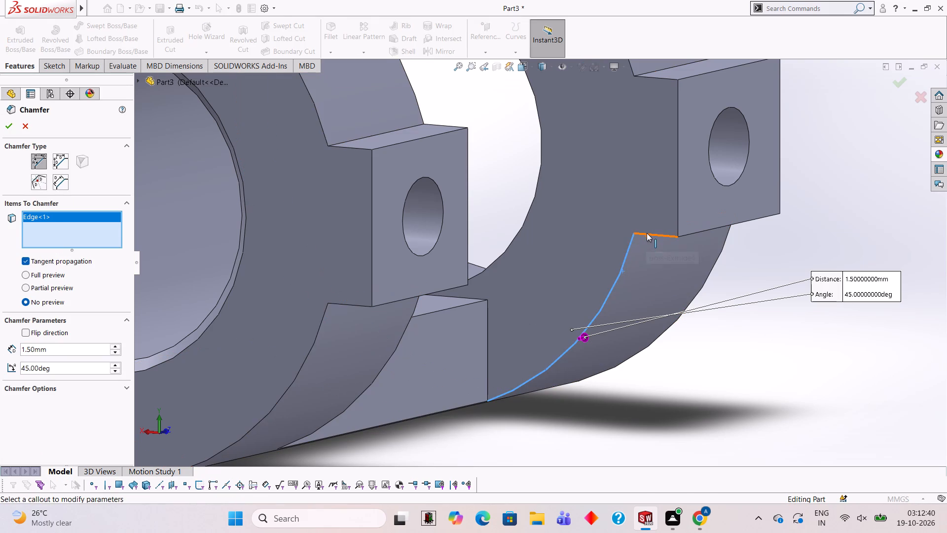
{"action": "left_click", "coordinate": [647, 233]}
{"action": "left_click", "coordinate": [678, 206]}
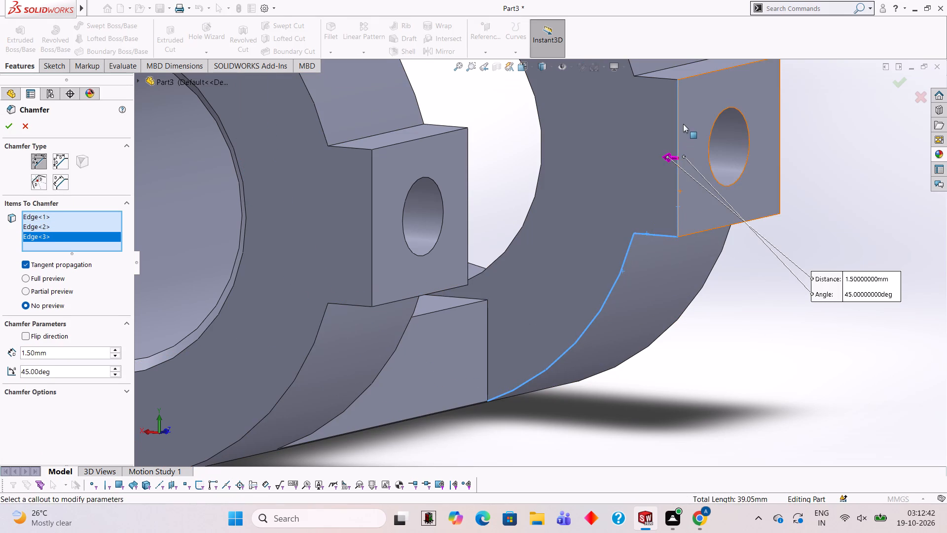
{"action": "scroll", "coordinate": [681, 119], "scroll_direction": "up", "scroll_amount": 4}
{"action": "scroll", "coordinate": [681, 119], "scroll_direction": "down", "scroll_amount": 3}
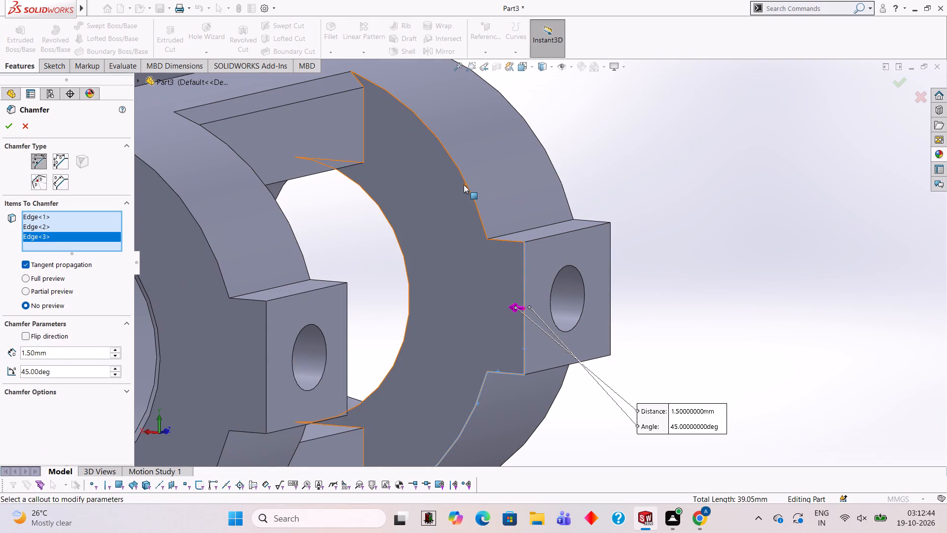
{"action": "left_click", "coordinate": [467, 185]}
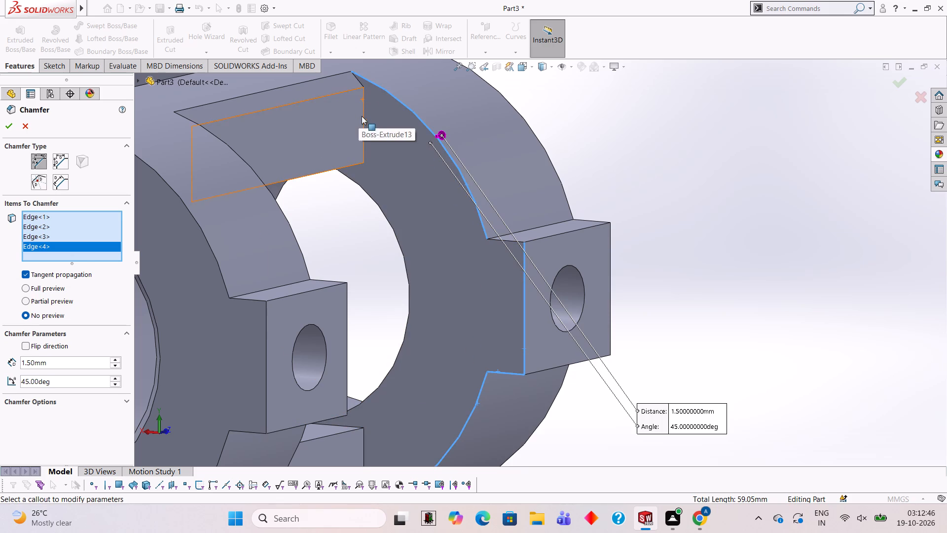
{"action": "left_click", "coordinate": [365, 120]}
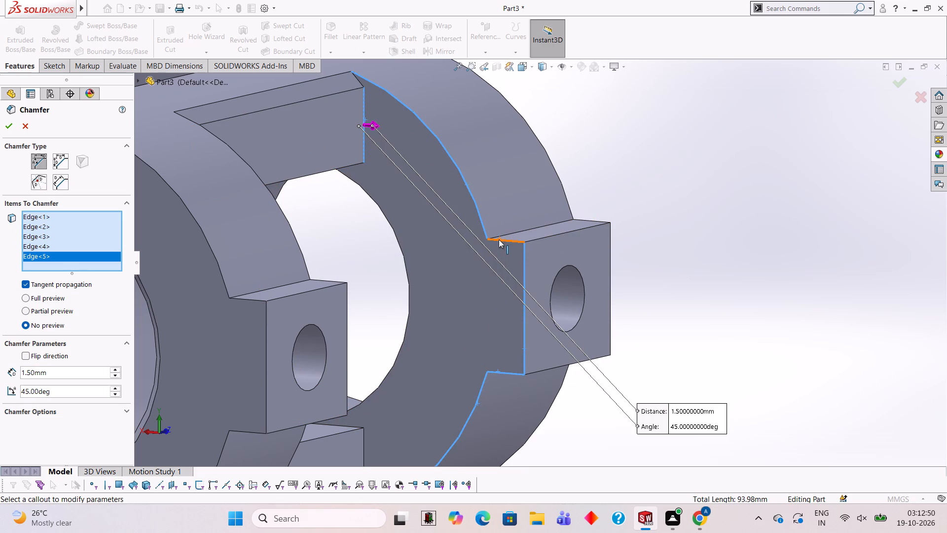
{"action": "left_click", "coordinate": [499, 239]}
{"action": "scroll", "coordinate": [478, 298], "scroll_direction": "up", "scroll_amount": 2}
{"action": "scroll", "coordinate": [483, 399], "scroll_direction": "up", "scroll_amount": 3}
{"action": "scroll", "coordinate": [473, 389], "scroll_direction": "down", "scroll_amount": 3}
{"action": "middle_click_drag", "start_coordinate": [473, 370], "coordinate": [461, 273]}
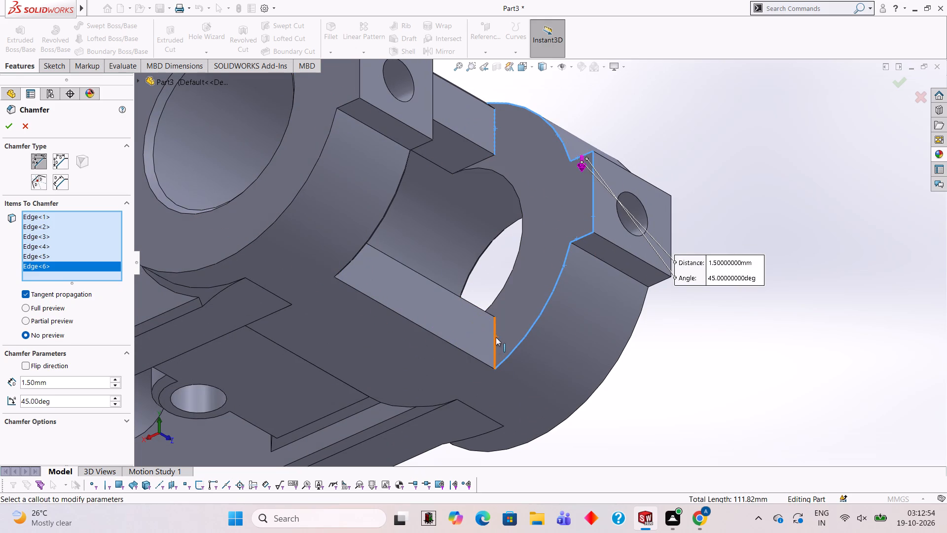
{"action": "left_click", "coordinate": [496, 337]}
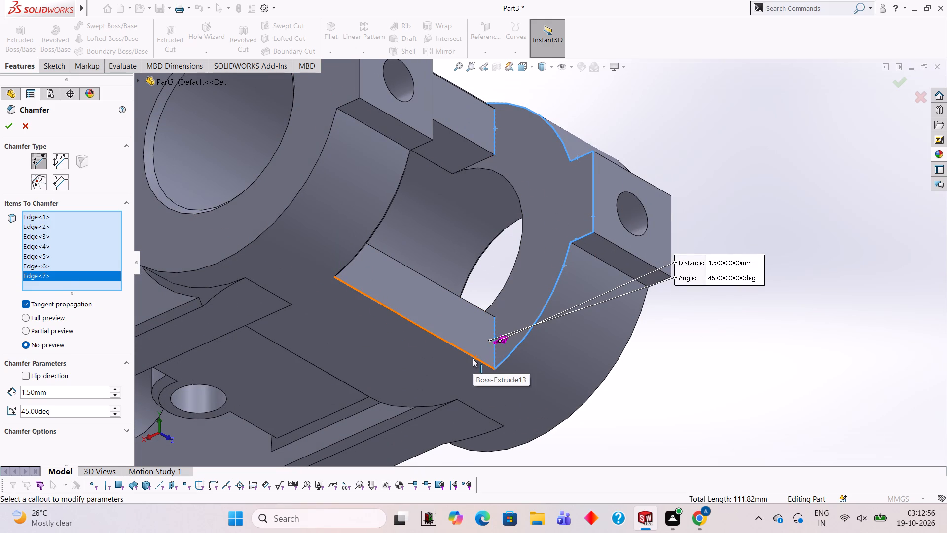
{"action": "left_click", "coordinate": [465, 353]}
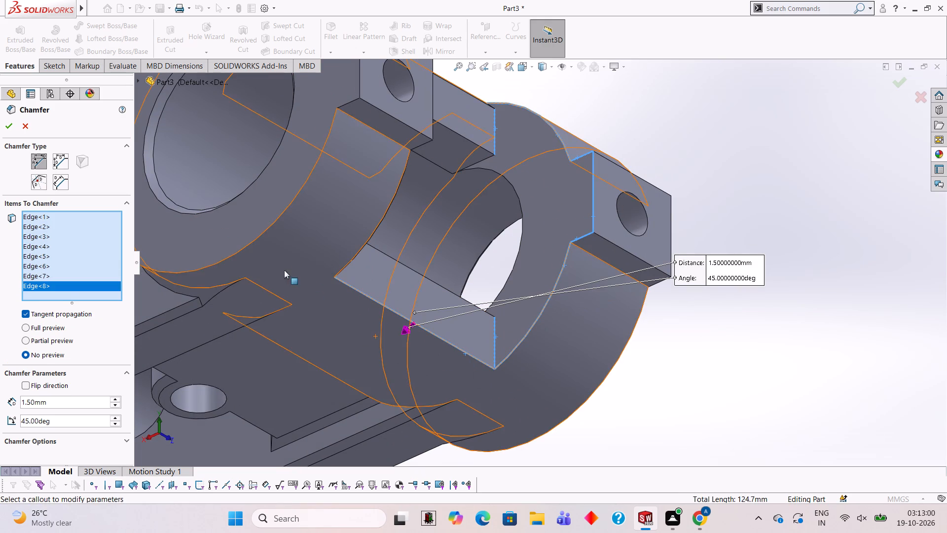
{"action": "left_click", "coordinate": [8, 127]}
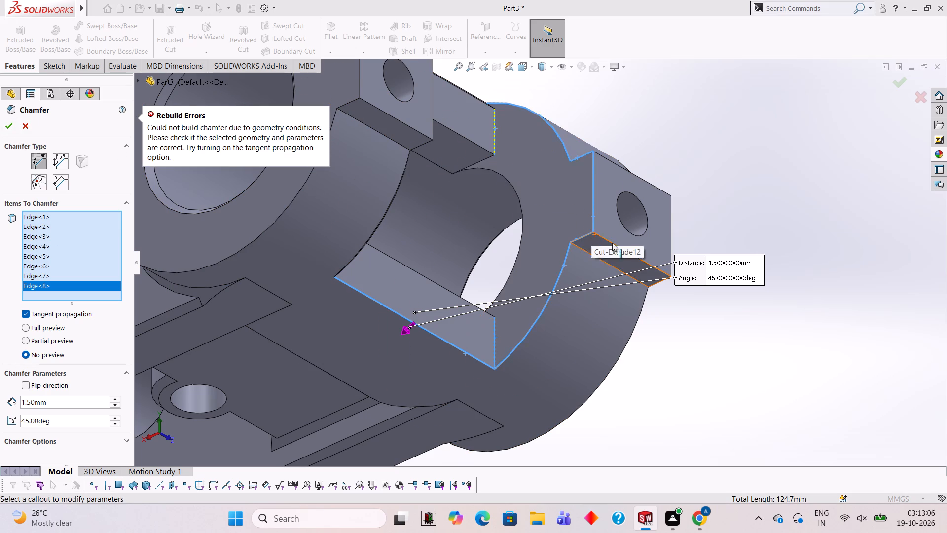
Remove the slot's lower short end edge from the chamfer selection and retry the chamfer.
{"action": "right_click", "coordinate": [47, 276]}
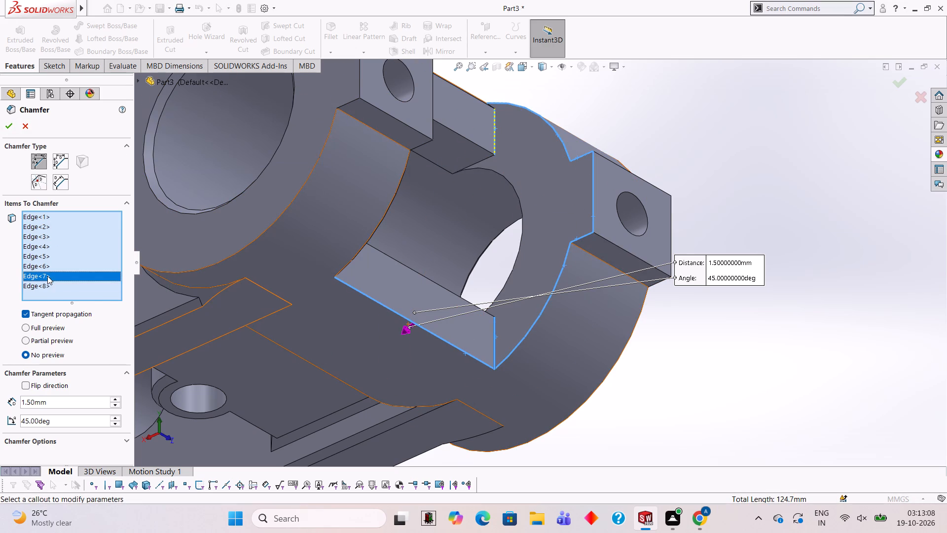
{"action": "left_click", "coordinate": [66, 290]}
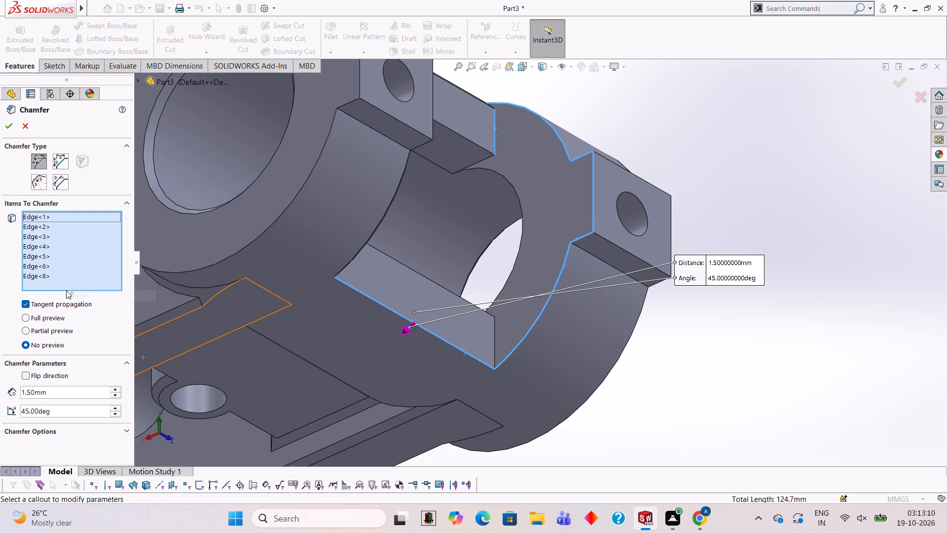
{"action": "left_click", "coordinate": [5, 125]}
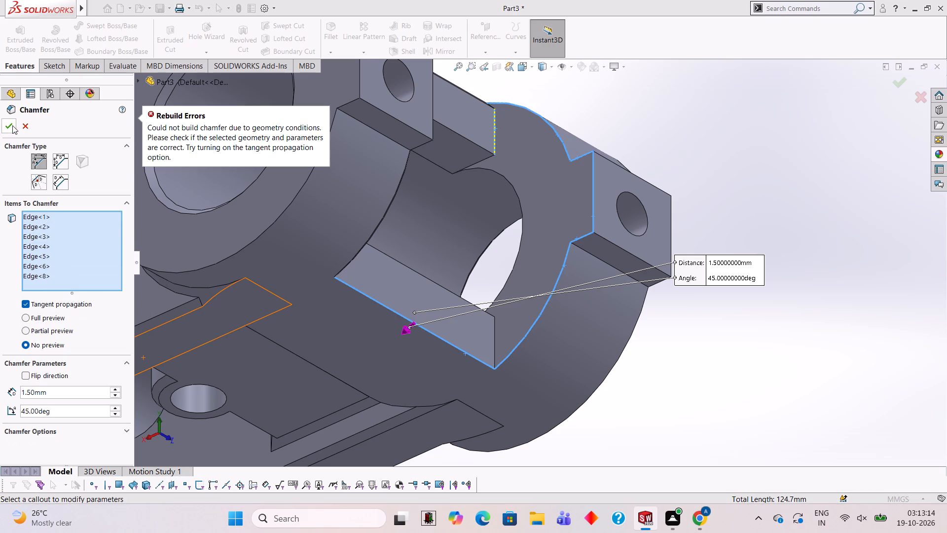
Remove the slot's upper short end edge from the selection and chamfer the remaining ring, projection and lower slot edges 1.5 mm by 45°.
{"action": "left_click", "coordinate": [43, 217]}
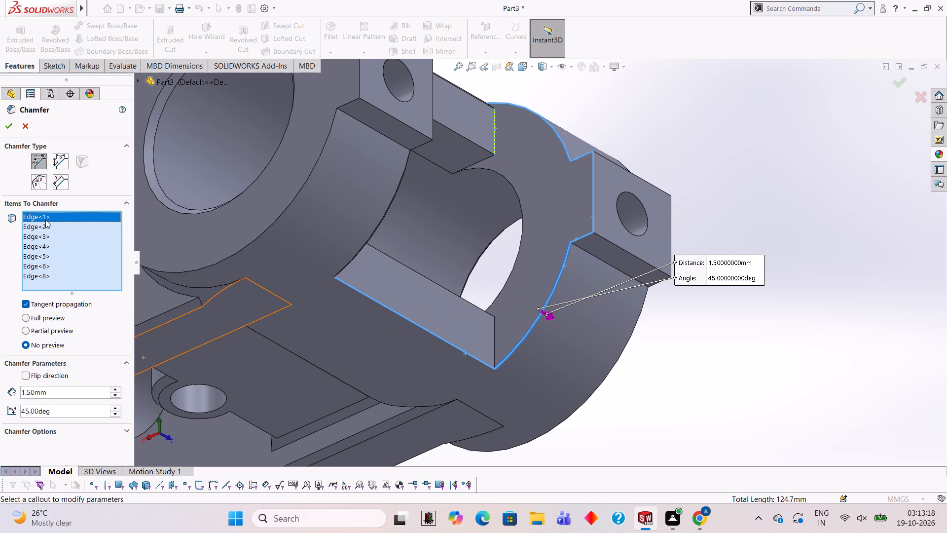
{"action": "left_click", "coordinate": [45, 224]}
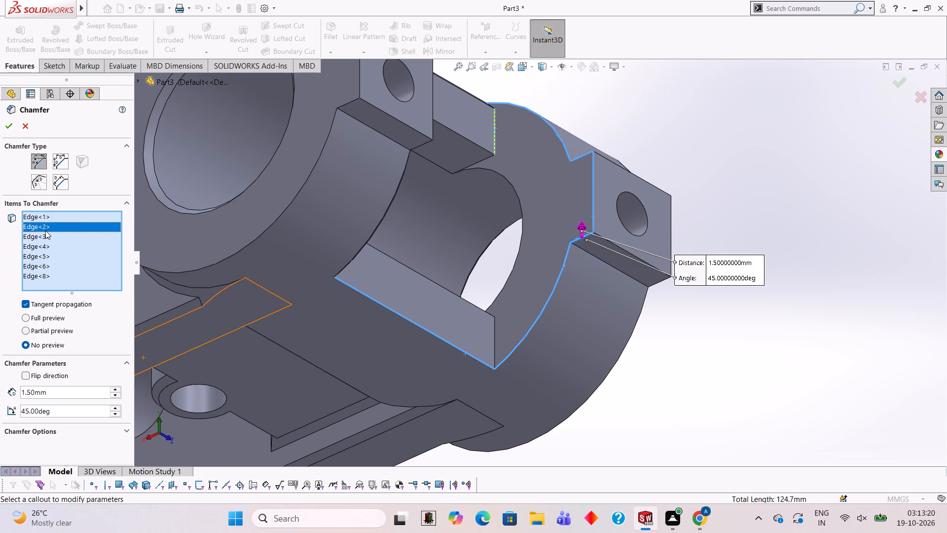
{"action": "left_click", "coordinate": [45, 230]}
{"action": "left_click", "coordinate": [44, 238]}
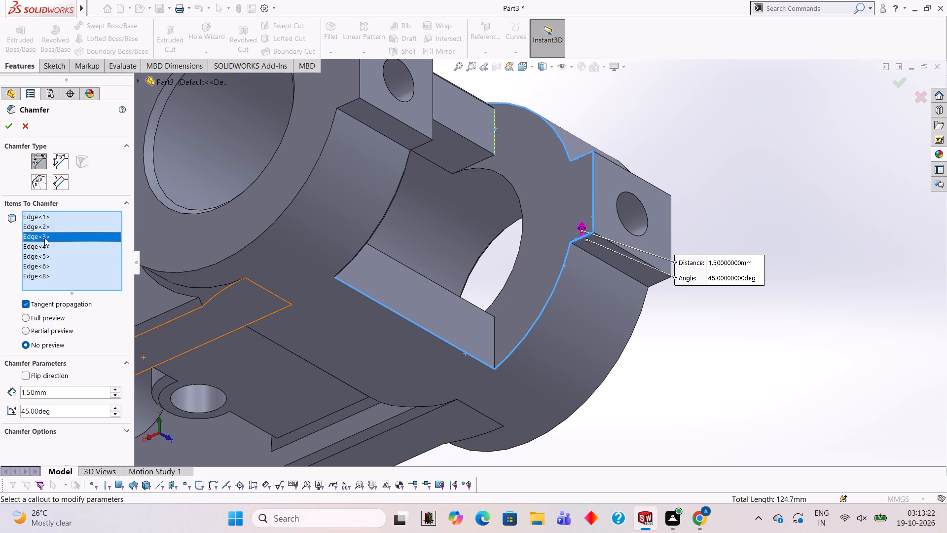
{"action": "left_click", "coordinate": [45, 247]}
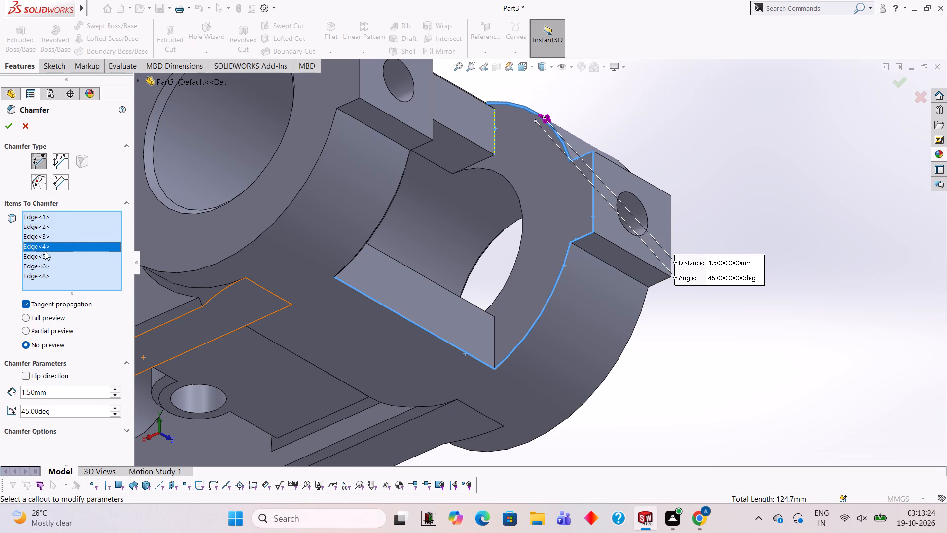
{"action": "left_click", "coordinate": [45, 253]}
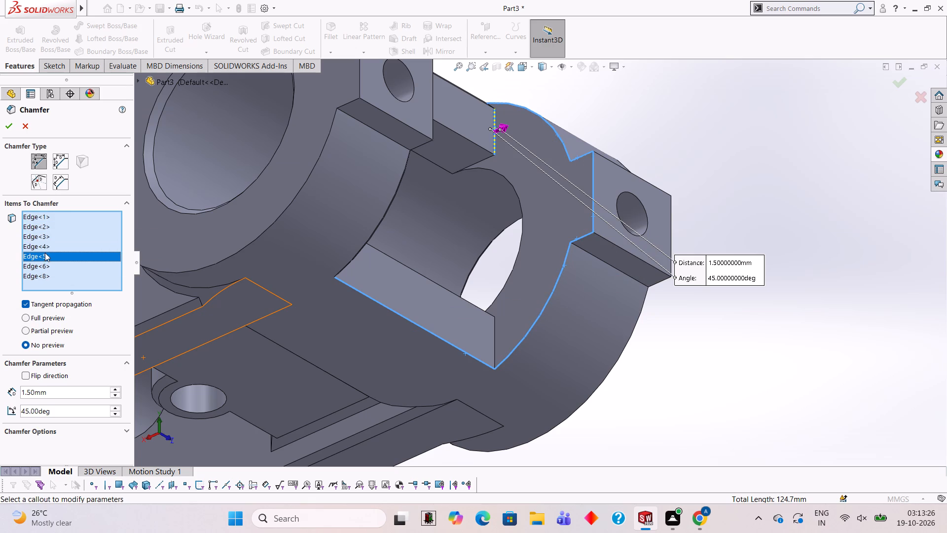
{"action": "left_click", "coordinate": [43, 261]}
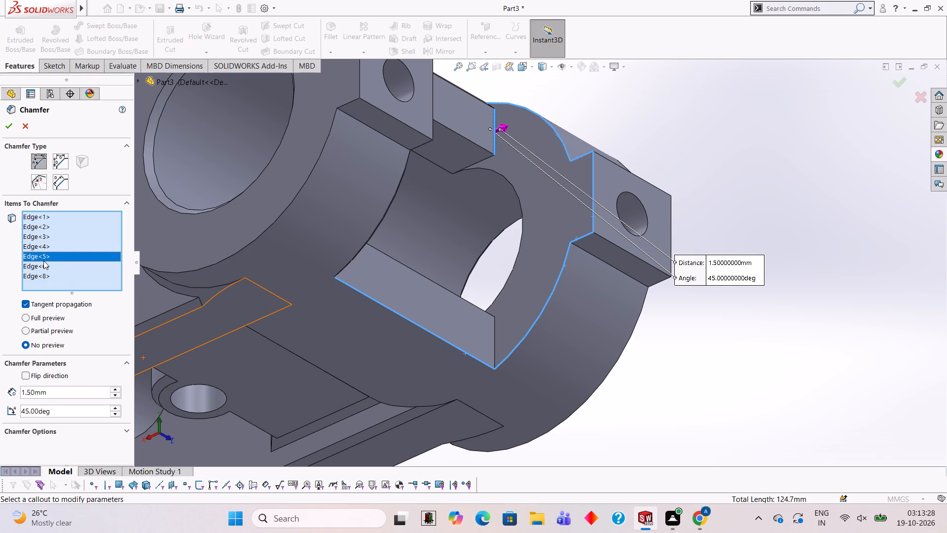
{"action": "left_click", "coordinate": [43, 263]}
{"action": "left_click", "coordinate": [45, 277]}
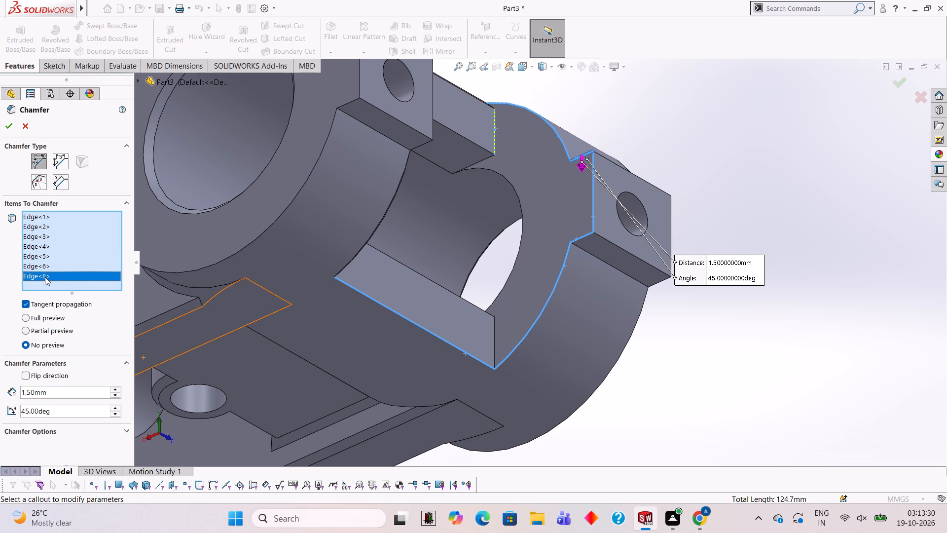
{"action": "left_click", "coordinate": [40, 256]}
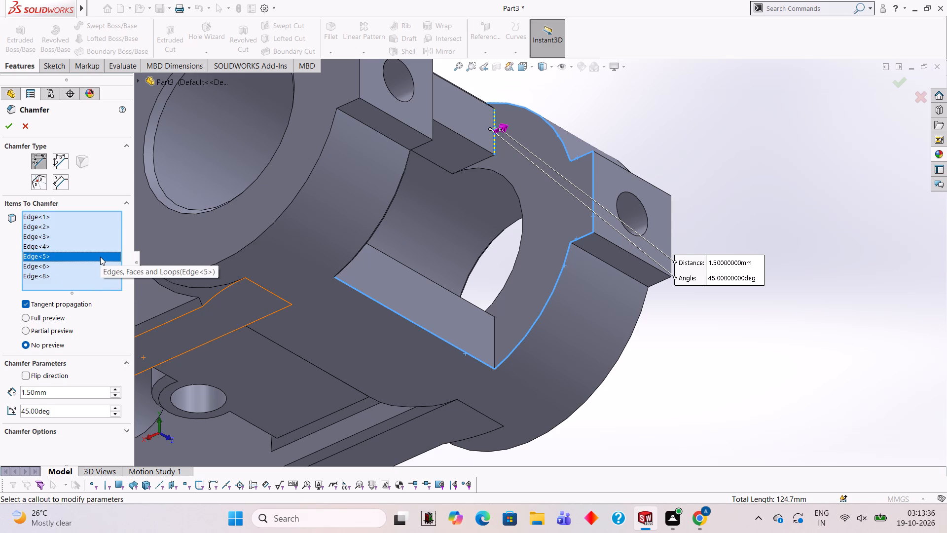
{"action": "key", "text": "Delete"}
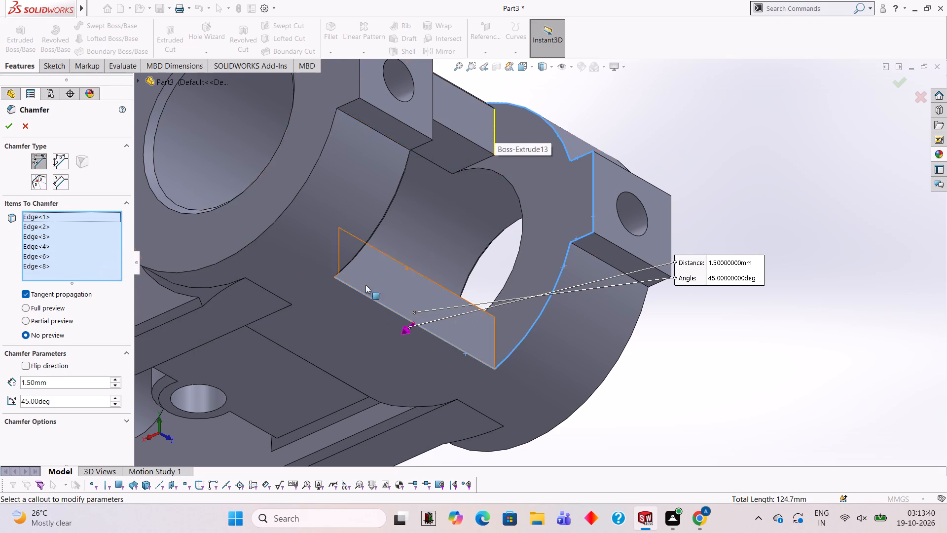
{"action": "left_click", "coordinate": [13, 127]}
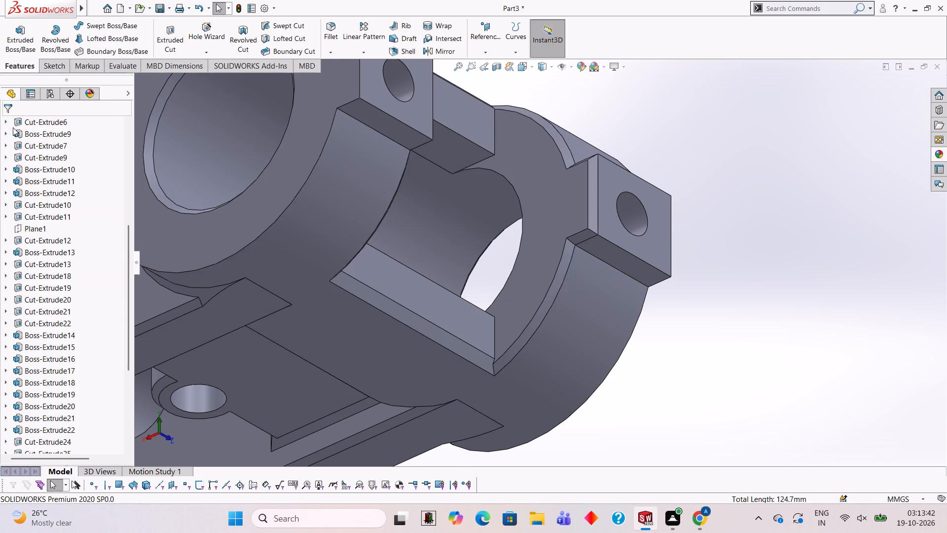
{"action": "left_click", "coordinate": [575, 114]}
Chamfer the slot's upper and lower short end edges beside the newly chamfered ring 1.5 mm by 45°.
{"action": "scroll", "coordinate": [565, 202], "scroll_direction": "up", "scroll_amount": 3}
{"action": "scroll", "coordinate": [523, 190], "scroll_direction": "down", "scroll_amount": 4}
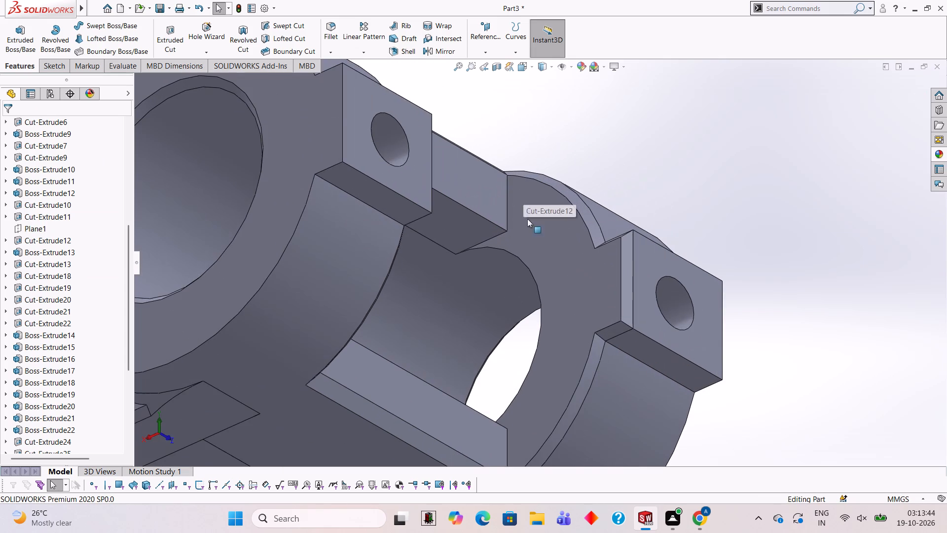
{"action": "left_click", "coordinate": [332, 51]}
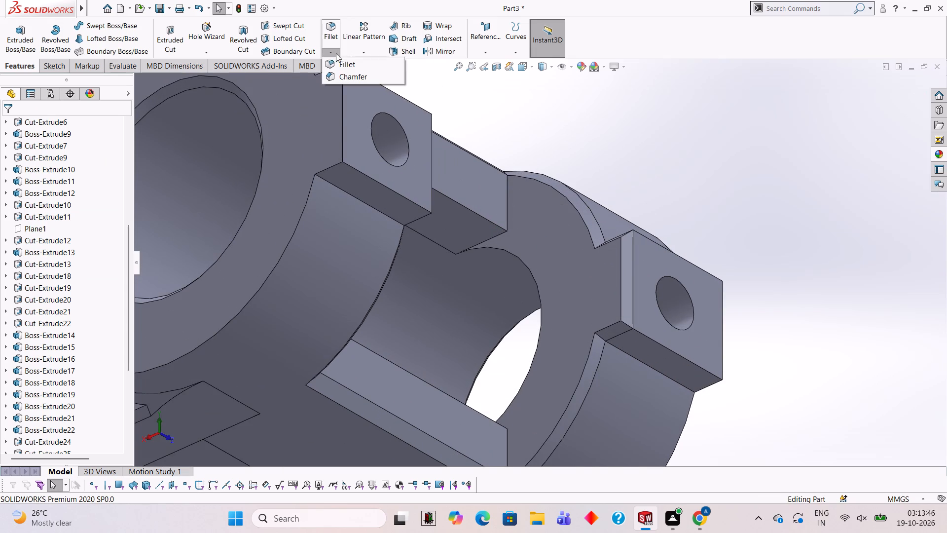
{"action": "left_click", "coordinate": [360, 80]}
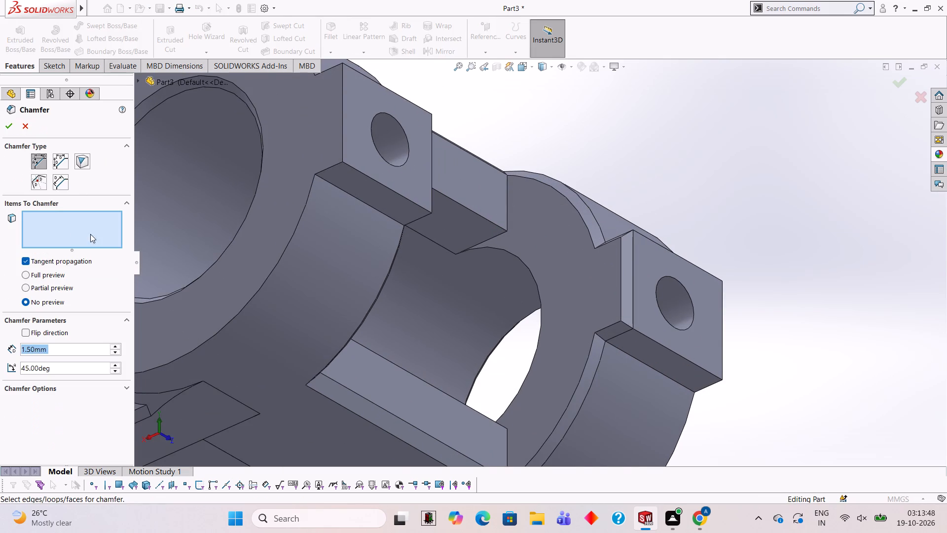
{"action": "left_click", "coordinate": [507, 206]}
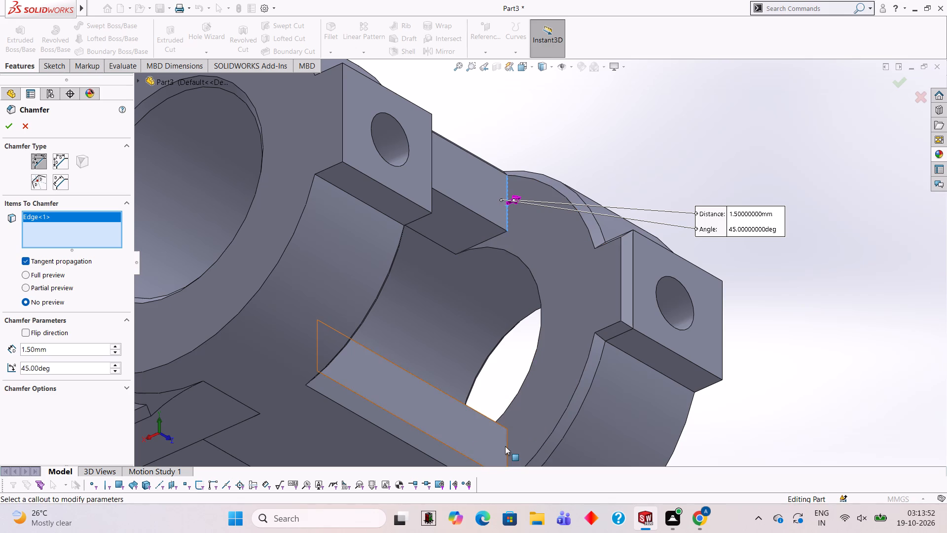
{"action": "left_click", "coordinate": [508, 447]}
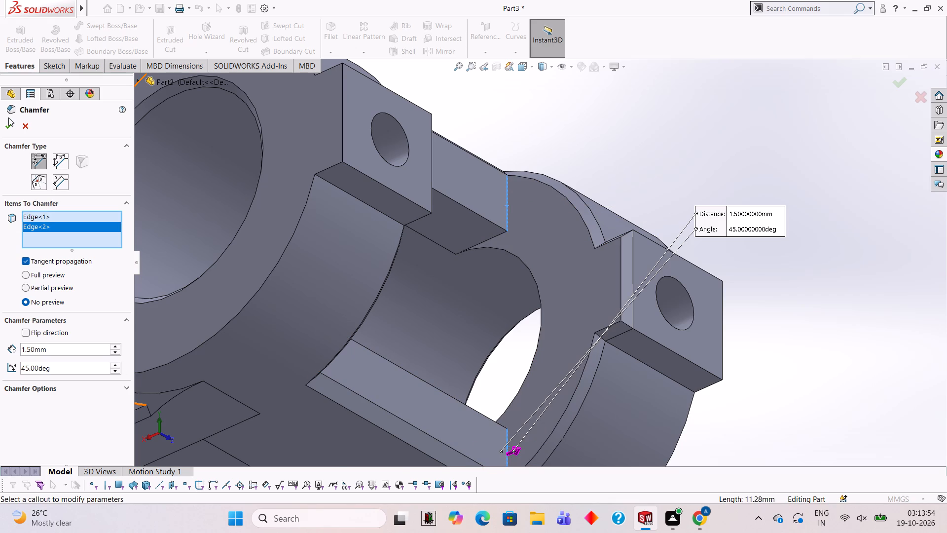
{"action": "left_click", "coordinate": [8, 124]}
{"action": "left_click", "coordinate": [601, 132]}
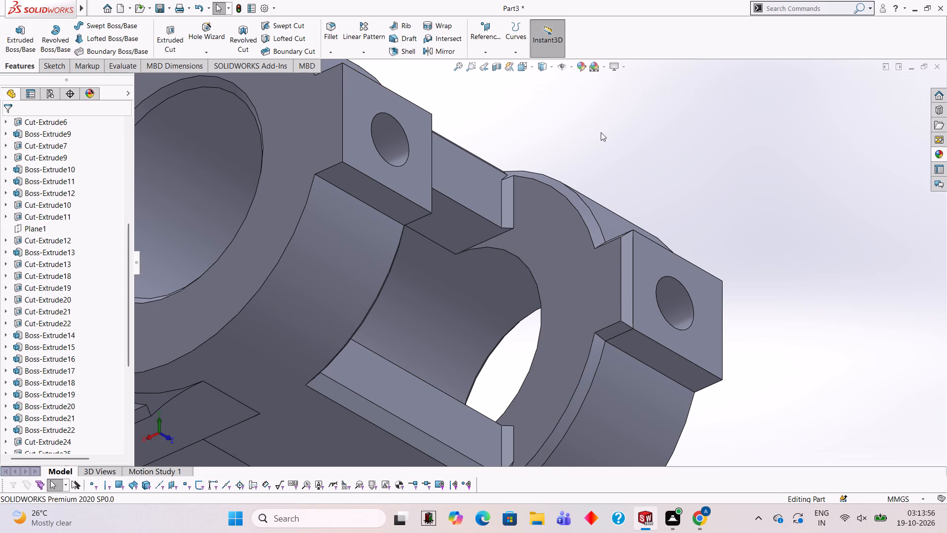
Chamfer the upper edges where both drilled projections meet their rings 1.5 mm by 45°.
{"action": "scroll", "coordinate": [602, 151], "scroll_direction": "up", "scroll_amount": 5}
{"action": "middle_click_drag", "start_coordinate": [599, 180], "coordinate": [550, 328]}
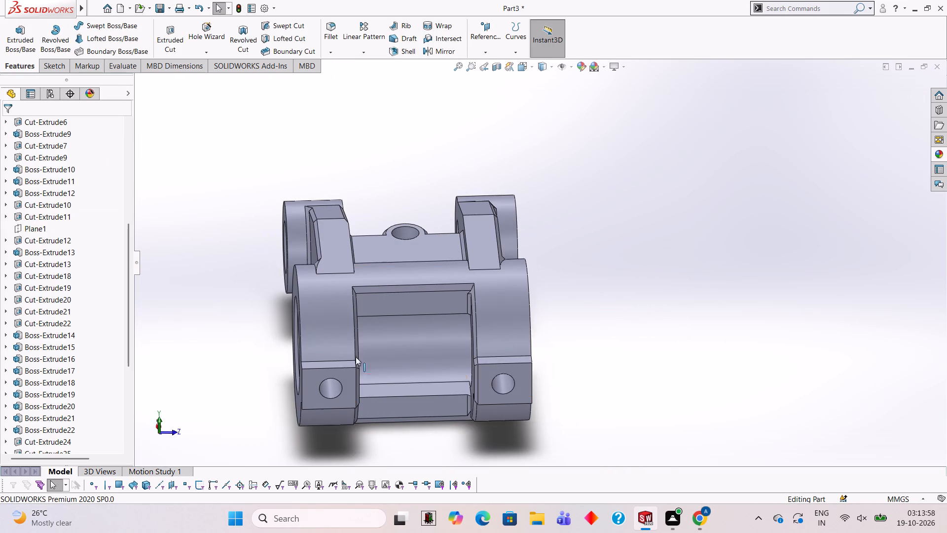
{"action": "middle_click_drag", "start_coordinate": [328, 332], "coordinate": [271, 299]}
{"action": "scroll", "coordinate": [254, 313], "scroll_direction": "up", "scroll_amount": 3}
{"action": "scroll", "coordinate": [252, 311], "scroll_direction": "down", "scroll_amount": 4}
{"action": "scroll", "coordinate": [693, 275], "scroll_direction": "up", "scroll_amount": 3}
{"action": "scroll", "coordinate": [693, 275], "scroll_direction": "down", "scroll_amount": 3}
{"action": "scroll", "coordinate": [473, 193], "scroll_direction": "down", "scroll_amount": 3}
{"action": "scroll", "coordinate": [399, 187], "scroll_direction": "down", "scroll_amount": 2}
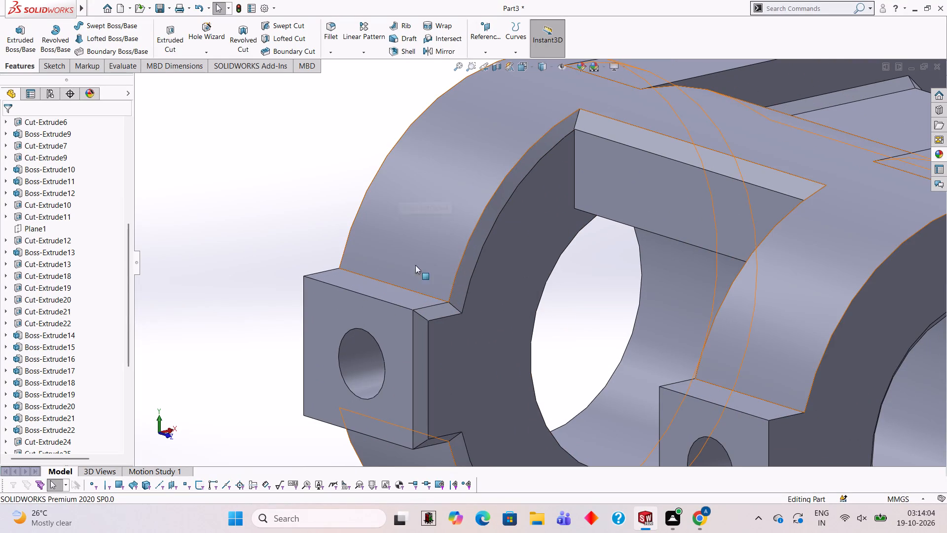
{"action": "left_click", "coordinate": [337, 51]}
{"action": "left_click", "coordinate": [342, 76]}
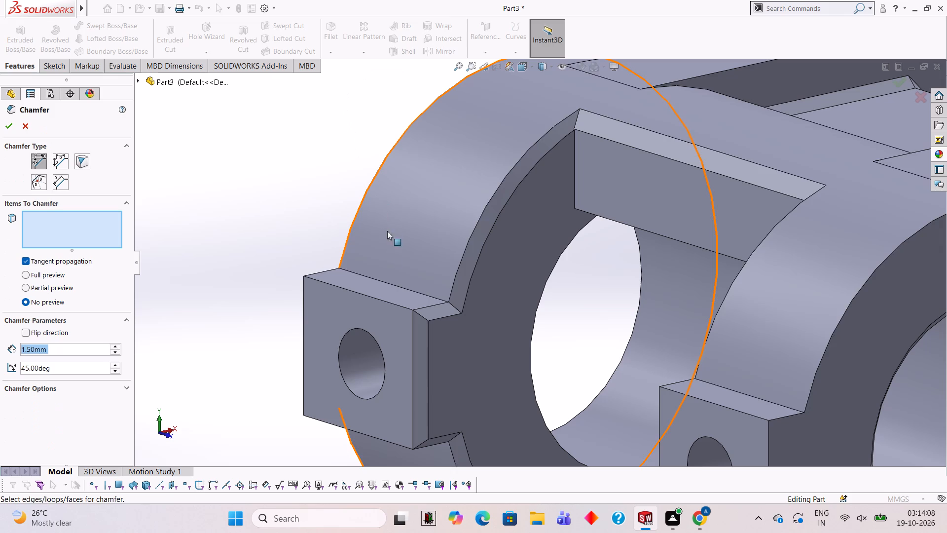
{"action": "left_click", "coordinate": [369, 276]}
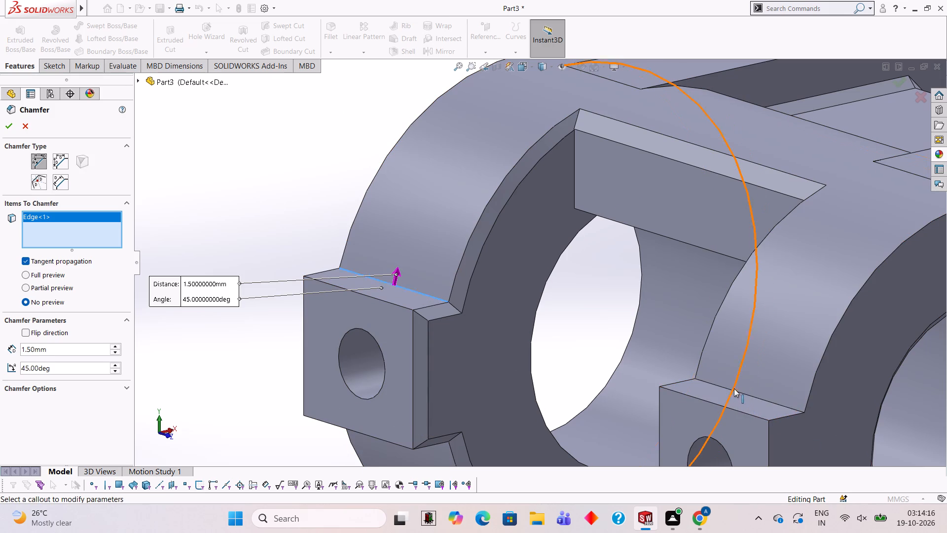
{"action": "left_click", "coordinate": [746, 395]}
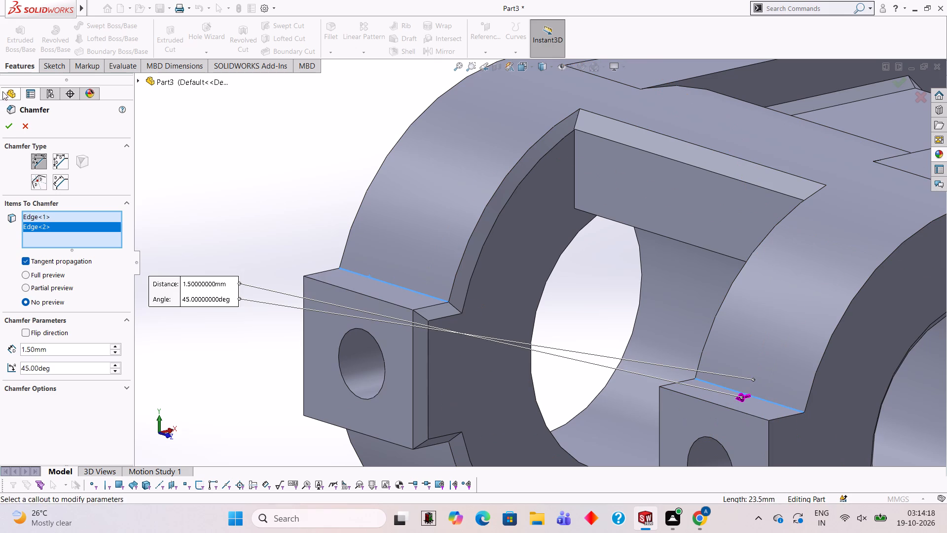
{"action": "left_click", "coordinate": [11, 123]}
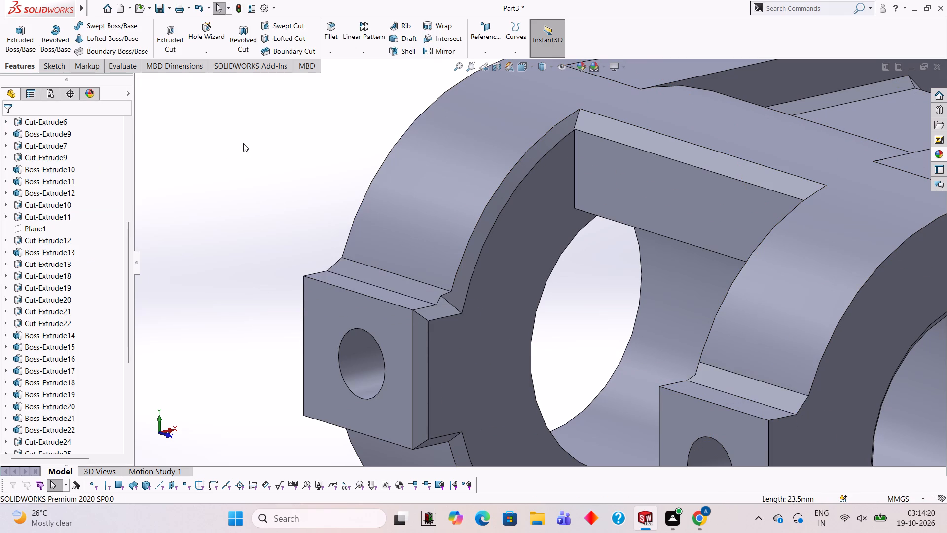
{"action": "left_click", "coordinate": [243, 143]}
Examine the drilled projections, their upper root chamfers and the slot from both sides and the front.
{"action": "scroll", "coordinate": [283, 178], "scroll_direction": "up", "scroll_amount": 2}
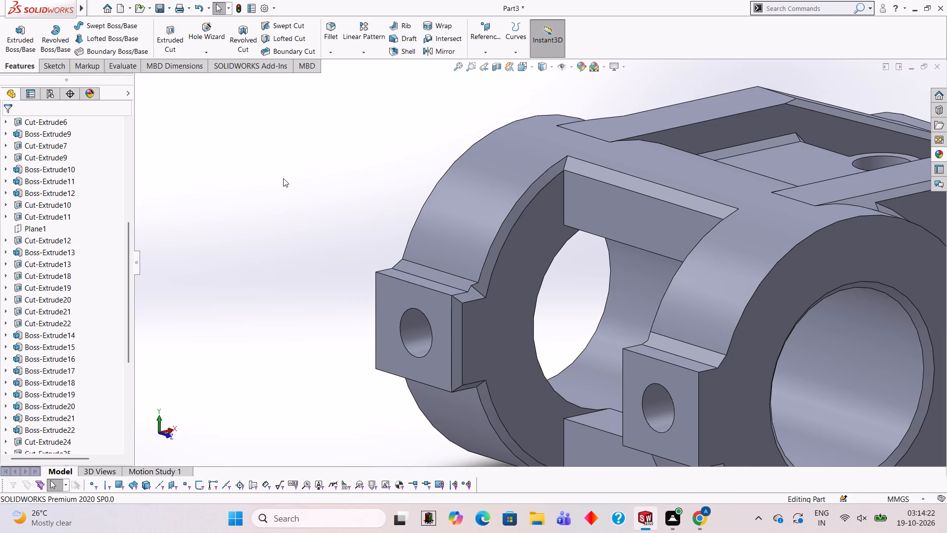
{"action": "scroll", "coordinate": [508, 296], "scroll_direction": "up", "scroll_amount": 1}
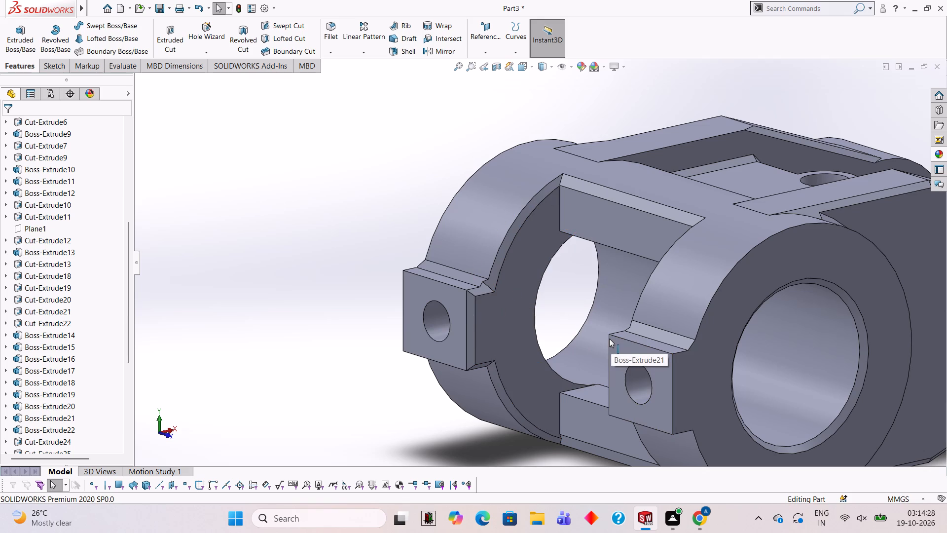
{"action": "middle_click_drag", "start_coordinate": [582, 296], "coordinate": [633, 319]}
{"action": "scroll", "coordinate": [641, 328], "scroll_direction": "up", "scroll_amount": 3}
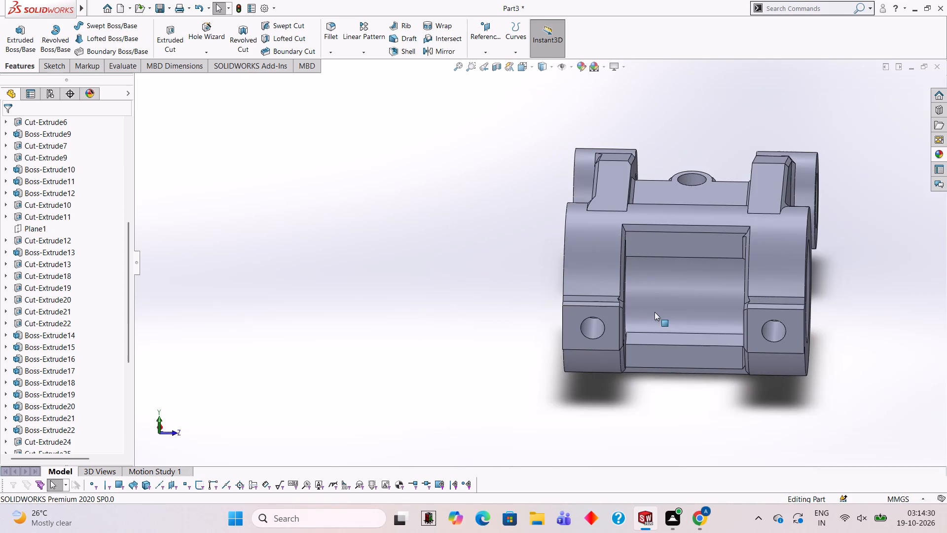
{"action": "middle_click_drag", "start_coordinate": [609, 285], "coordinate": [521, 251]}
{"action": "scroll", "coordinate": [516, 213], "scroll_direction": "down", "scroll_amount": 4}
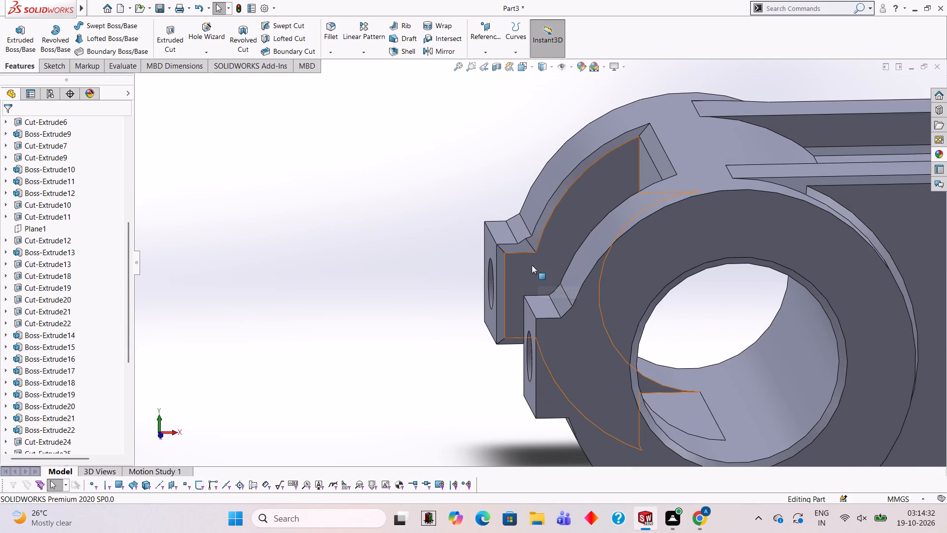
{"action": "middle_click_drag", "start_coordinate": [530, 262], "coordinate": [691, 276]}
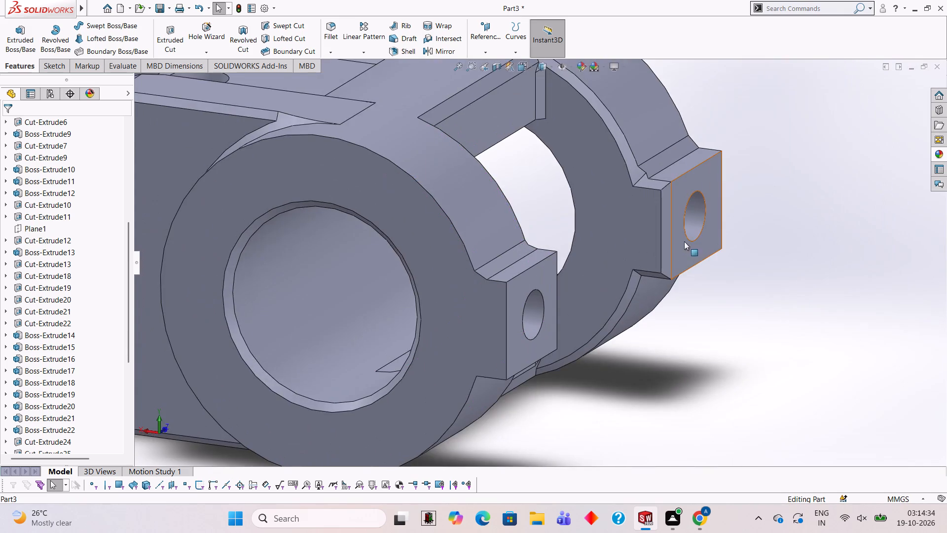
{"action": "scroll", "coordinate": [681, 231], "scroll_direction": "down", "scroll_amount": 2}
{"action": "scroll", "coordinate": [657, 237], "scroll_direction": "up", "scroll_amount": 2}
{"action": "middle_click_drag", "start_coordinate": [640, 228], "coordinate": [565, 193]}
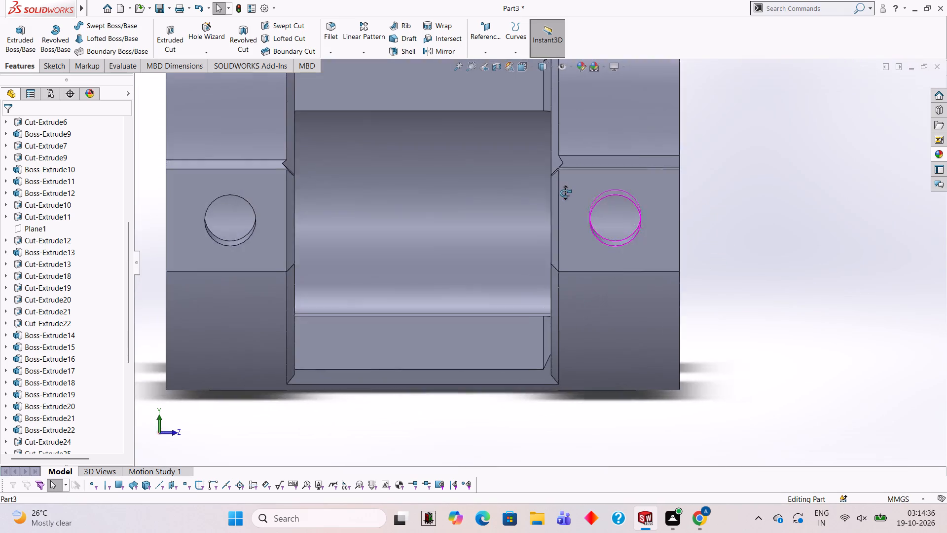
{"action": "middle_click_drag", "start_coordinate": [565, 193], "coordinate": [562, 193]}
{"action": "scroll", "coordinate": [562, 193], "scroll_direction": "up", "scroll_amount": 2}
{"action": "middle_click_drag", "start_coordinate": [559, 196], "coordinate": [525, 227]}
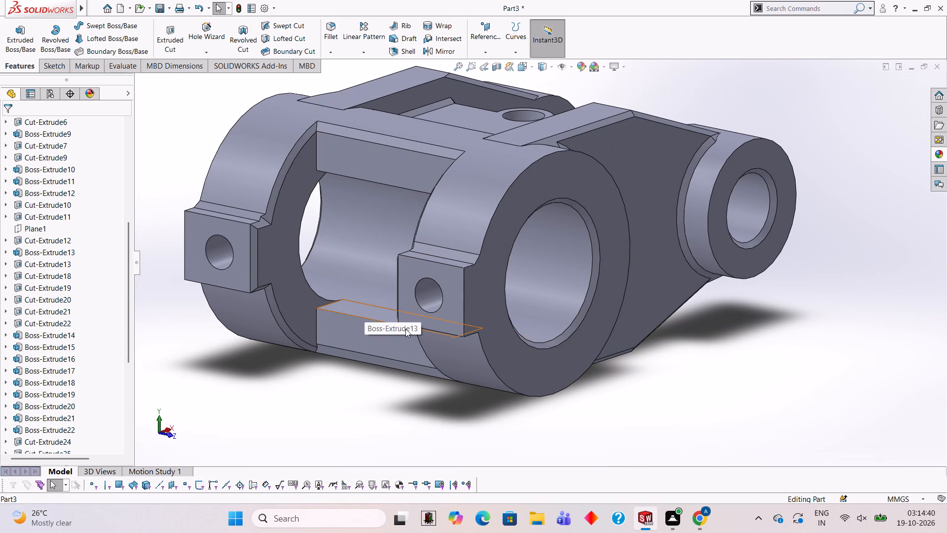
Chamfer the lower edges where both drilled projections meet their rings 1.5 mm by 45°.
{"action": "middle_click_drag", "start_coordinate": [462, 315], "coordinate": [464, 176]}
{"action": "scroll", "coordinate": [341, 352], "scroll_direction": "up", "scroll_amount": 3}
{"action": "scroll", "coordinate": [341, 351], "scroll_direction": "down", "scroll_amount": 2}
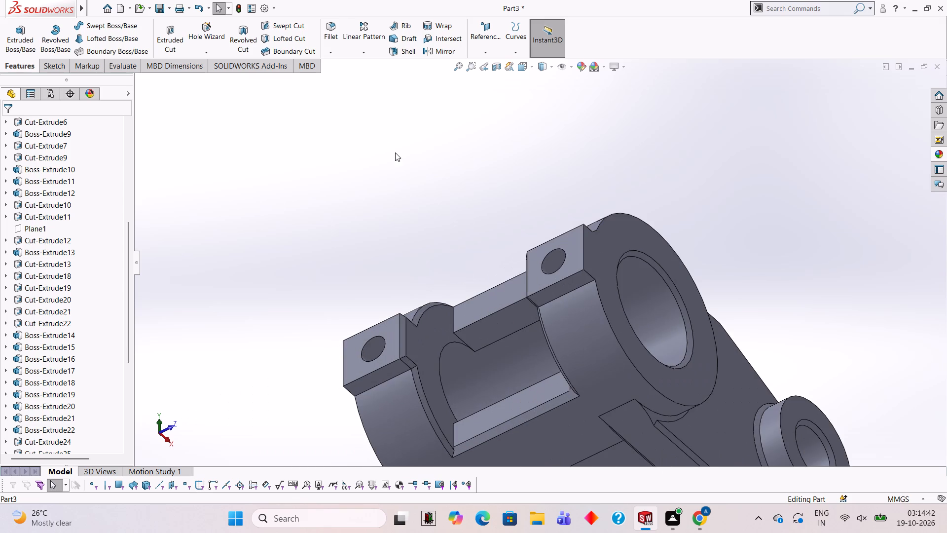
{"action": "left_click", "coordinate": [333, 50]}
{"action": "left_click", "coordinate": [351, 75]}
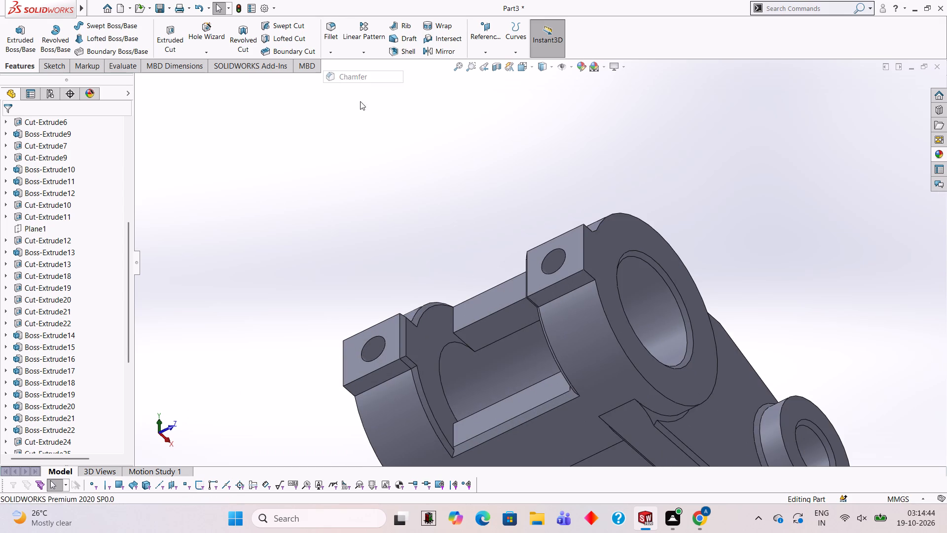
{"action": "left_click", "coordinate": [383, 381]}
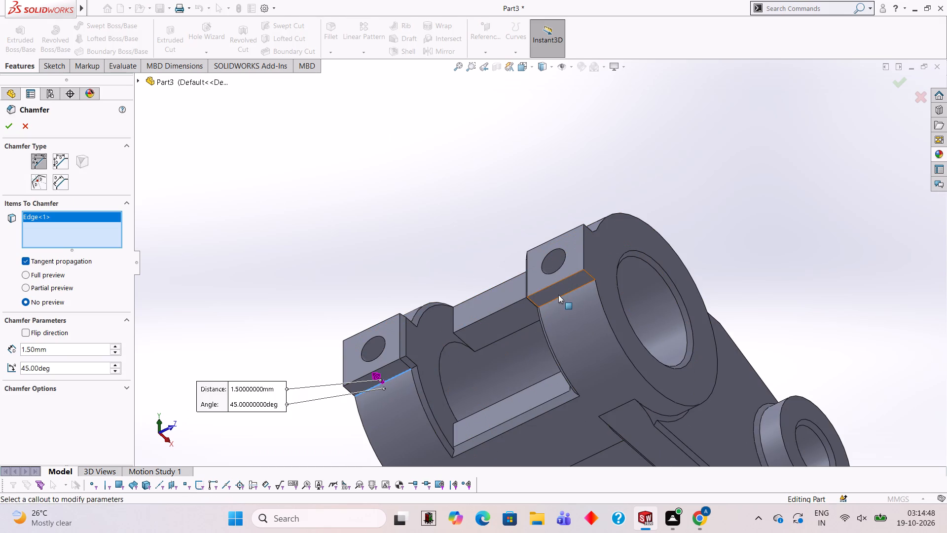
{"action": "left_click", "coordinate": [559, 295]}
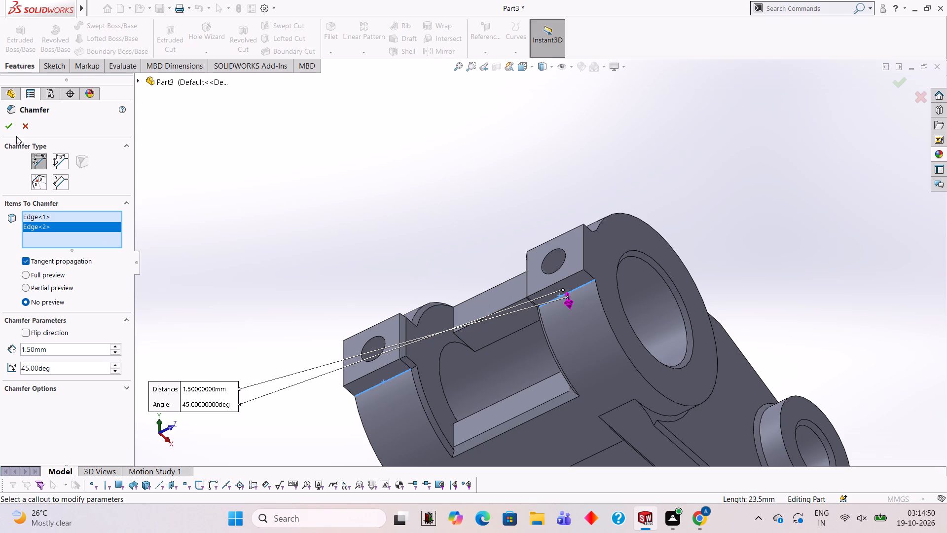
{"action": "left_click", "coordinate": [10, 130]}
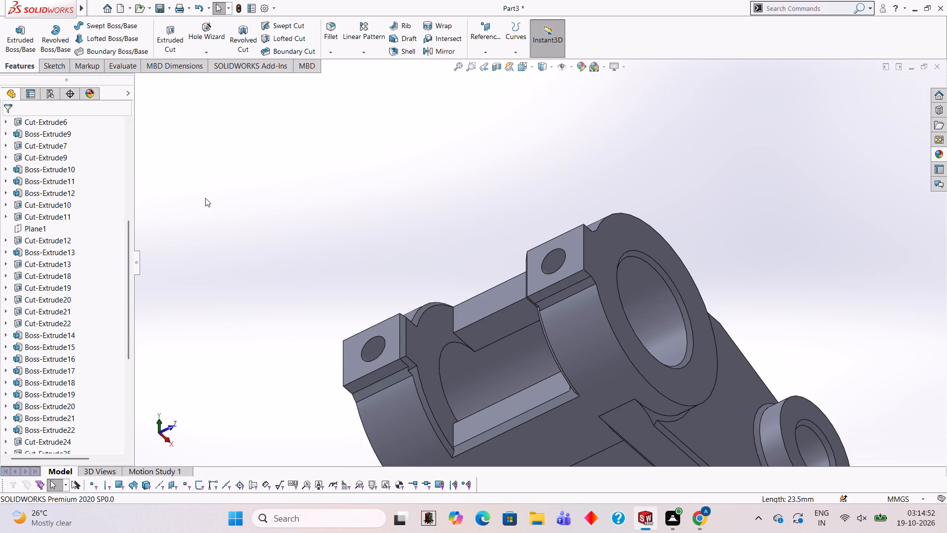
{"action": "left_click", "coordinate": [205, 198]}
{"action": "scroll", "coordinate": [351, 270], "scroll_direction": "up", "scroll_amount": 3}
{"action": "middle_click_drag", "start_coordinate": [425, 275], "coordinate": [427, 343]}
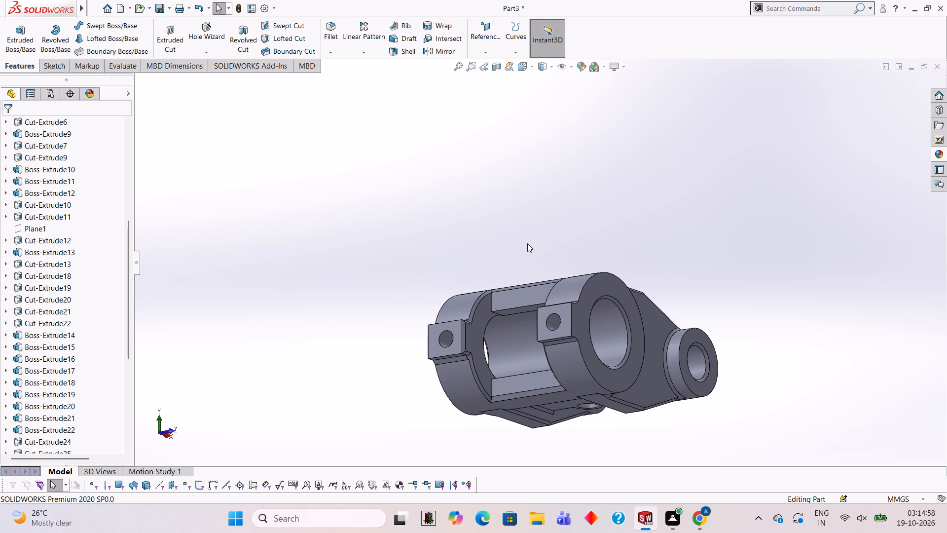
Chamfer the slot's upper and lower short end edges beside the ring without the visible bore face 1.5 mm by 45°.
{"action": "middle_click_drag", "start_coordinate": [527, 243], "coordinate": [522, 301]}
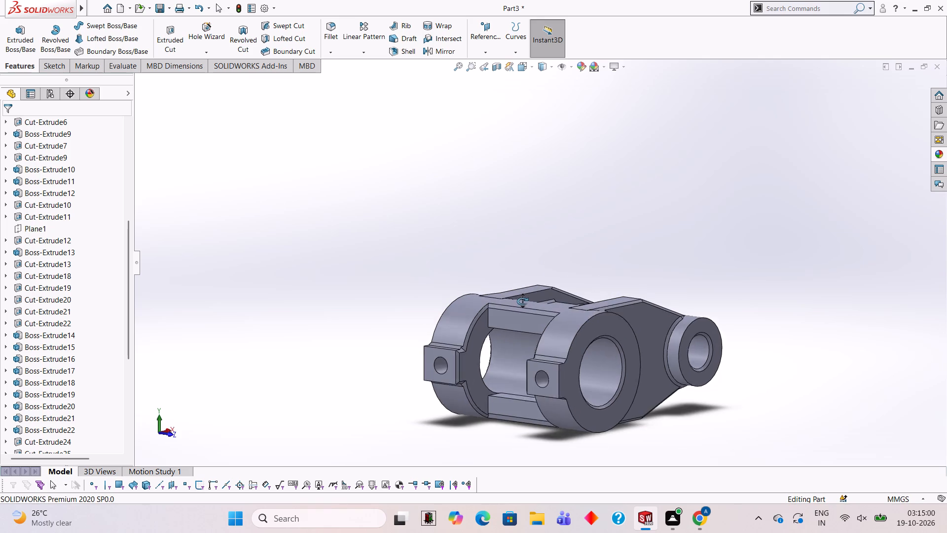
{"action": "middle_click_drag", "start_coordinate": [522, 301], "coordinate": [518, 301]}
{"action": "scroll", "coordinate": [504, 308], "scroll_direction": "down", "scroll_amount": 2}
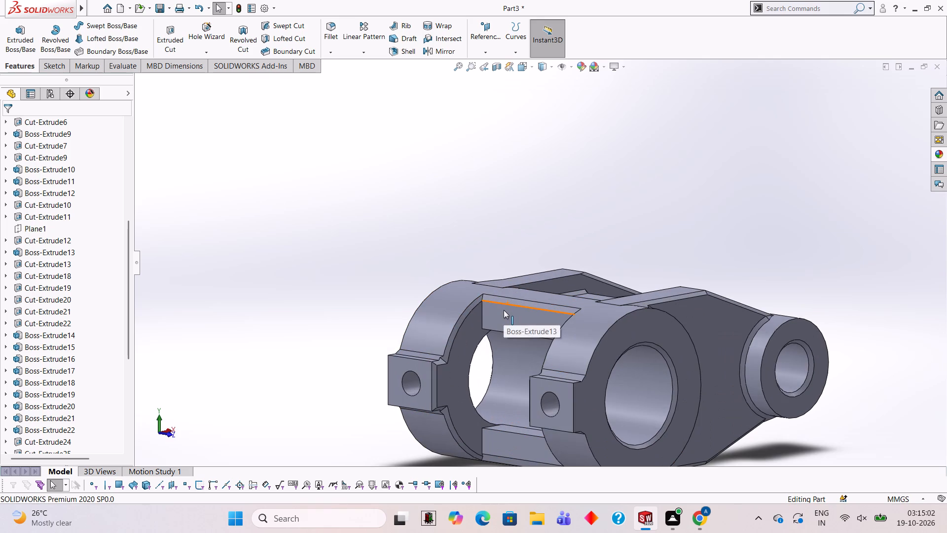
{"action": "scroll", "coordinate": [507, 424], "scroll_direction": "down", "scroll_amount": 2}
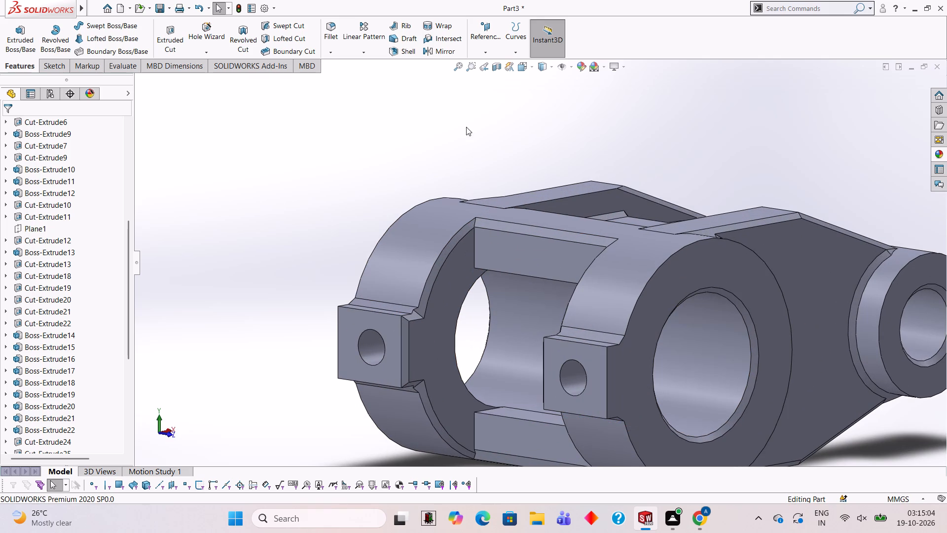
{"action": "left_click", "coordinate": [333, 51]}
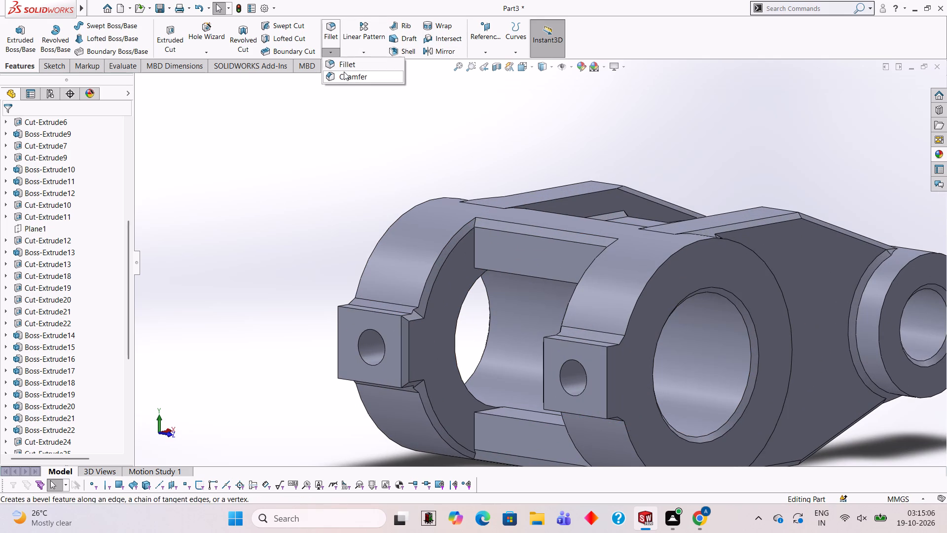
{"action": "left_click", "coordinate": [344, 72]}
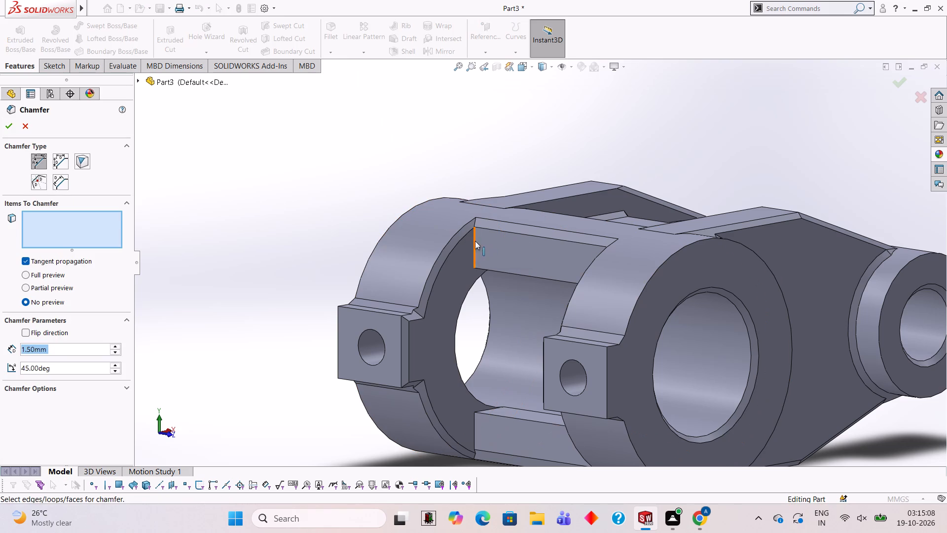
{"action": "left_click", "coordinate": [473, 240]}
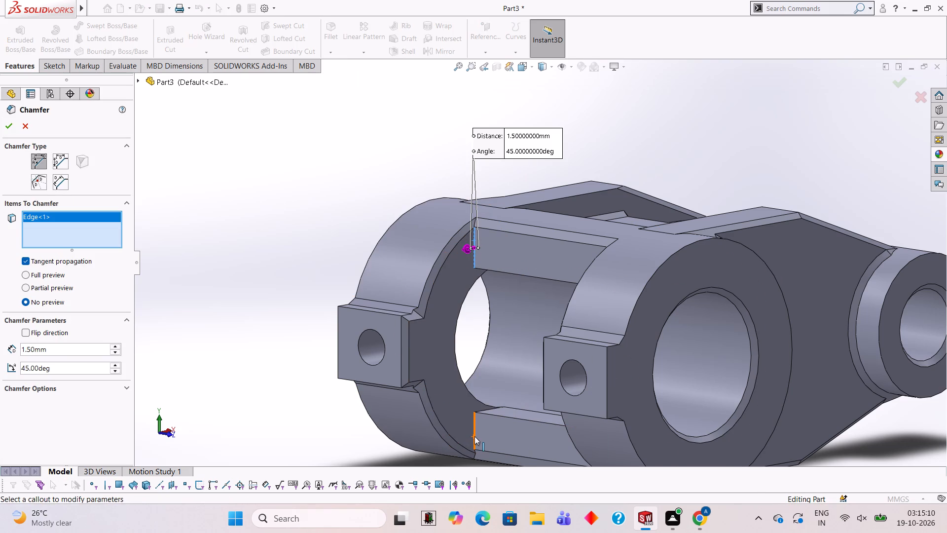
{"action": "left_click", "coordinate": [474, 436]}
{"action": "left_click", "coordinate": [3, 128]}
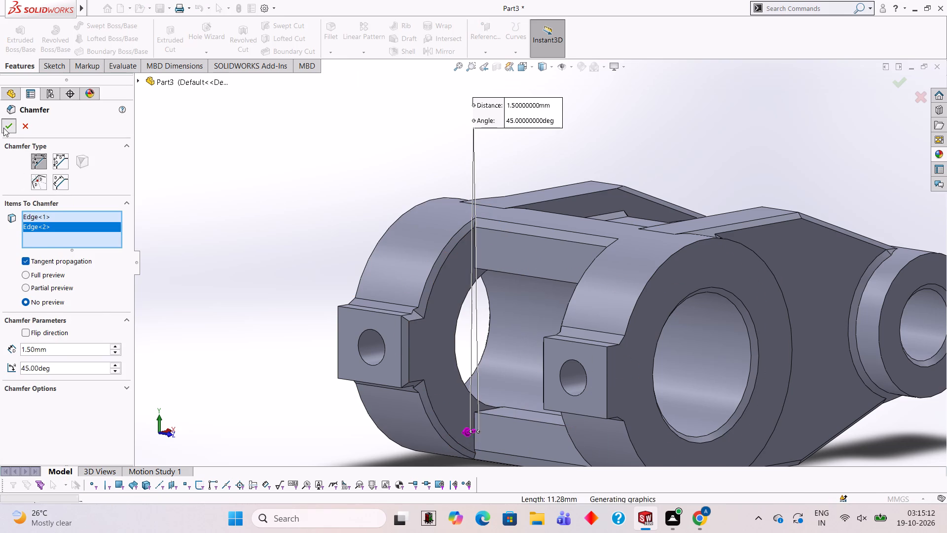
{"action": "left_click", "coordinate": [230, 160]}
Examine the slot's new end chamfers, the rings, projections and arms from both sides and from above.
{"action": "middle_click_drag", "start_coordinate": [281, 207], "coordinate": [358, 250]}
{"action": "scroll", "coordinate": [397, 223], "scroll_direction": "down", "scroll_amount": 2}
{"action": "scroll", "coordinate": [403, 242], "scroll_direction": "up", "scroll_amount": 3}
{"action": "scroll", "coordinate": [401, 244], "scroll_direction": "down", "scroll_amount": 1}
{"action": "scroll", "coordinate": [401, 244], "scroll_direction": "up", "scroll_amount": 5}
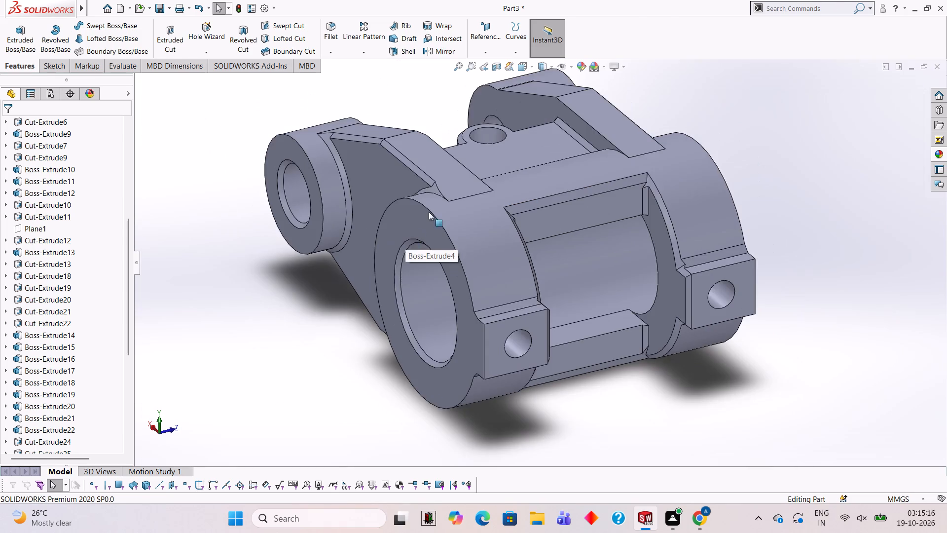
{"action": "middle_click_drag", "start_coordinate": [437, 207], "coordinate": [370, 171]}
{"action": "scroll", "coordinate": [371, 171], "scroll_direction": "up", "scroll_amount": 4}
{"action": "scroll", "coordinate": [467, 165], "scroll_direction": "down", "scroll_amount": 3}
{"action": "scroll", "coordinate": [633, 316], "scroll_direction": "up", "scroll_amount": 2}
{"action": "scroll", "coordinate": [633, 316], "scroll_direction": "down", "scroll_amount": 2}
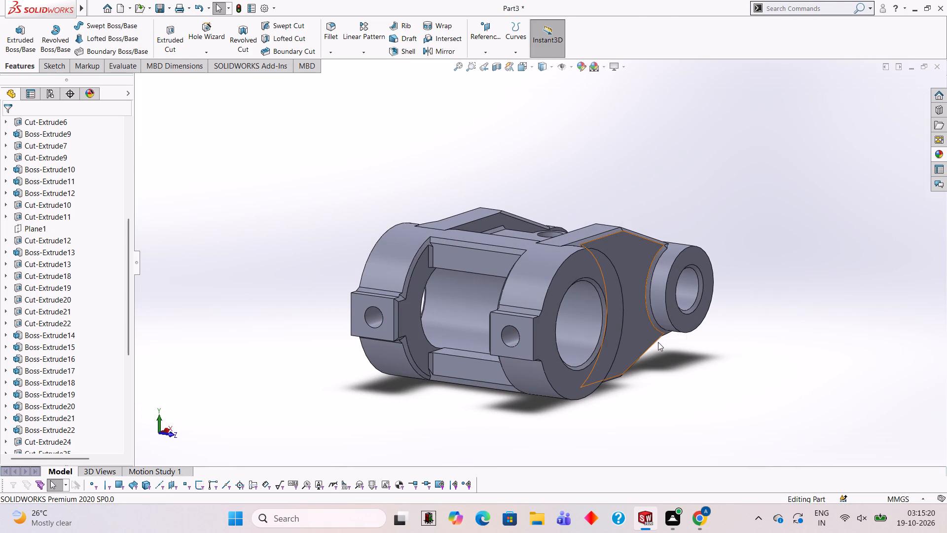
{"action": "scroll", "coordinate": [577, 309], "scroll_direction": "down", "scroll_amount": 2}
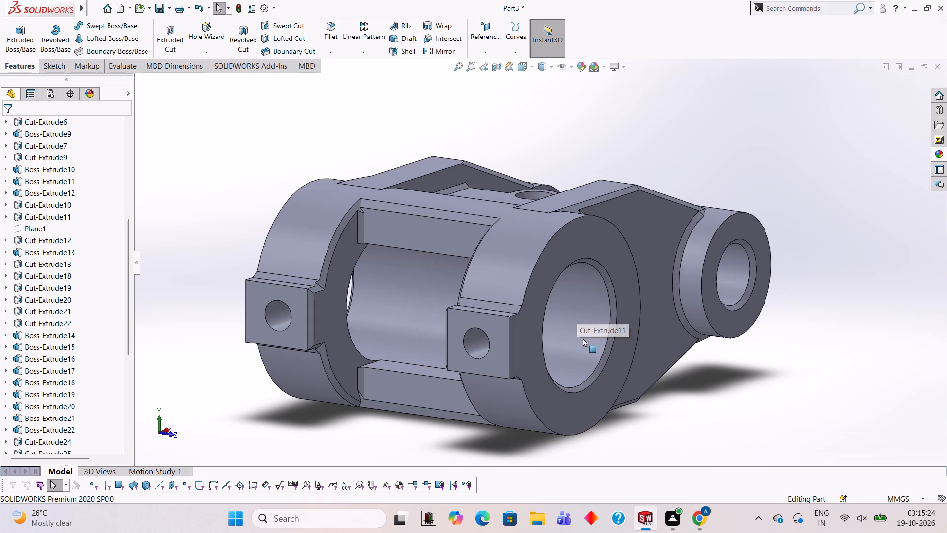
{"action": "middle_click_drag", "start_coordinate": [588, 274], "coordinate": [570, 265]}
{"action": "scroll", "coordinate": [536, 266], "scroll_direction": "up", "scroll_amount": 2}
{"action": "scroll", "coordinate": [536, 266], "scroll_direction": "down", "scroll_amount": 1}
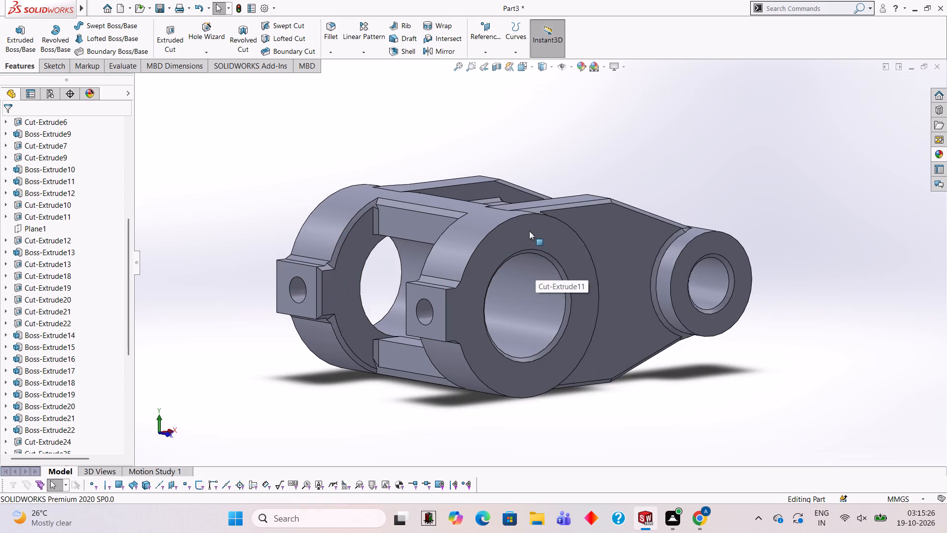
{"action": "middle_click_drag", "start_coordinate": [527, 230], "coordinate": [521, 270]}
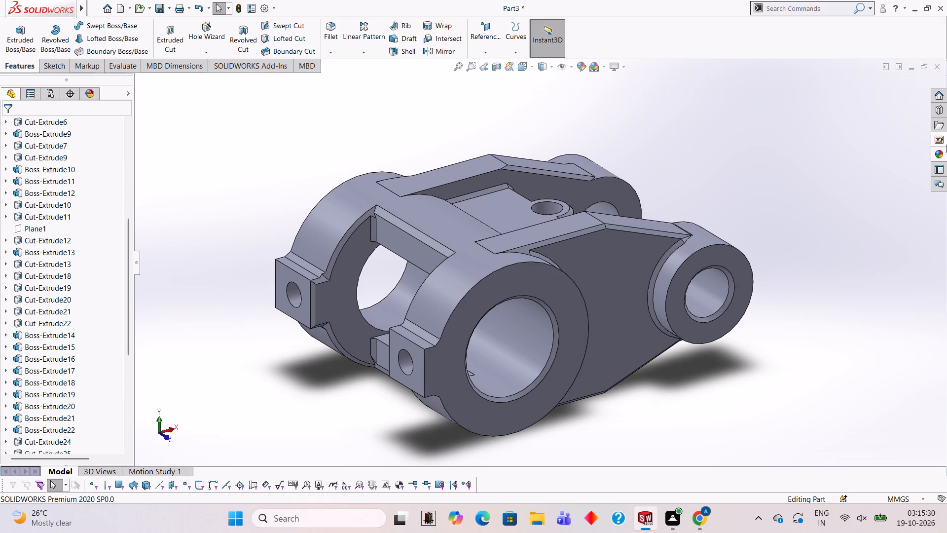
Apply the Red LED appearance from the LED lights to the main bore's cut feature.
{"action": "left_click", "coordinate": [935, 153]}
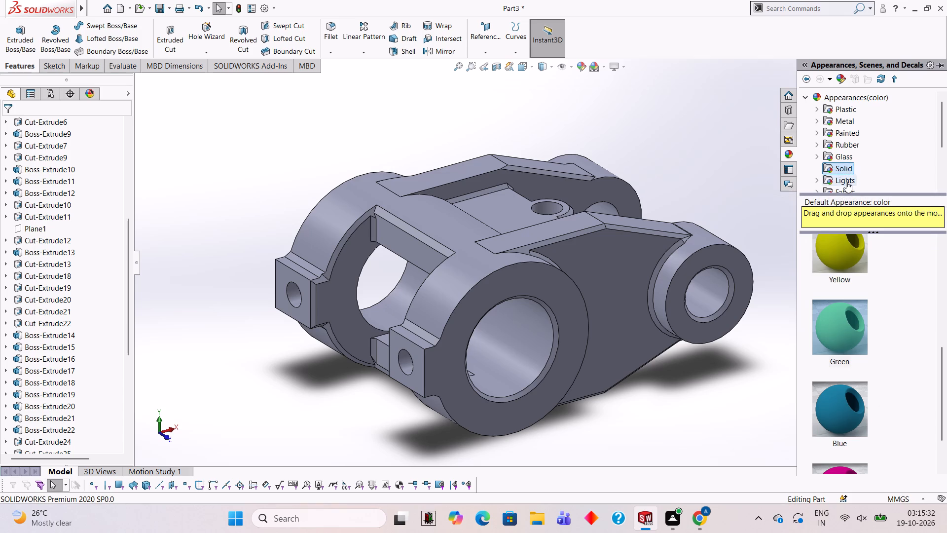
{"action": "left_click", "coordinate": [846, 182]}
{"action": "scroll", "coordinate": [839, 181], "scroll_direction": "down", "scroll_amount": 1}
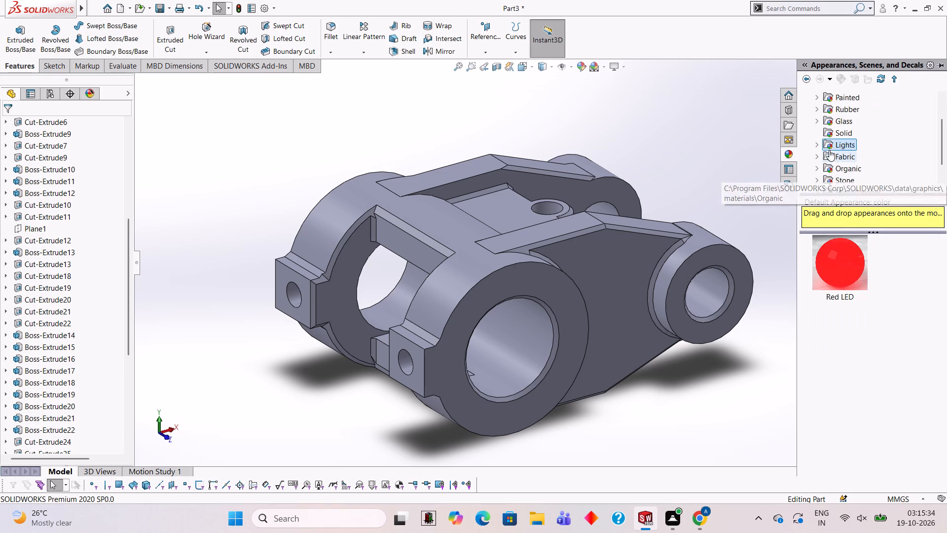
{"action": "left_click", "coordinate": [818, 145]}
{"action": "left_click", "coordinate": [850, 147]}
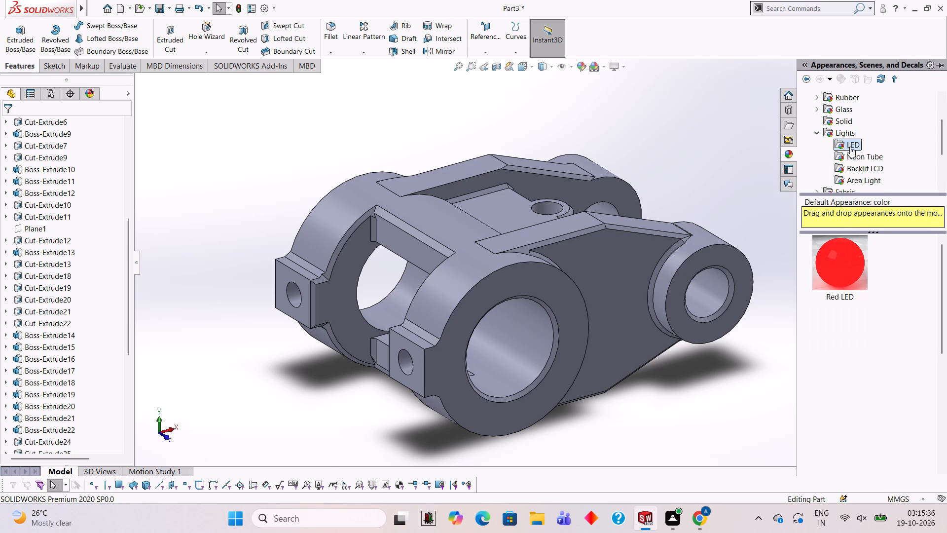
{"action": "left_click_drag", "start_coordinate": [839, 271], "coordinate": [518, 344]}
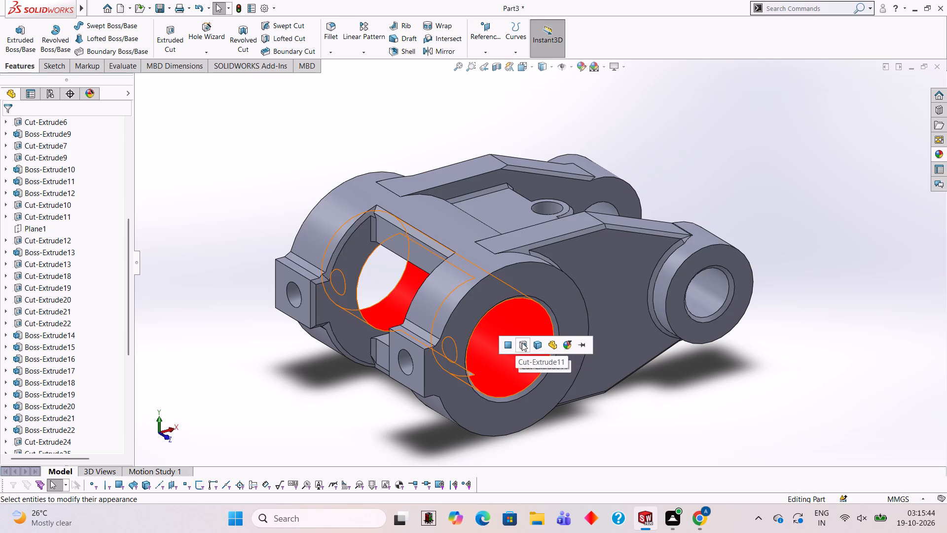
{"action": "left_click", "coordinate": [522, 343]}
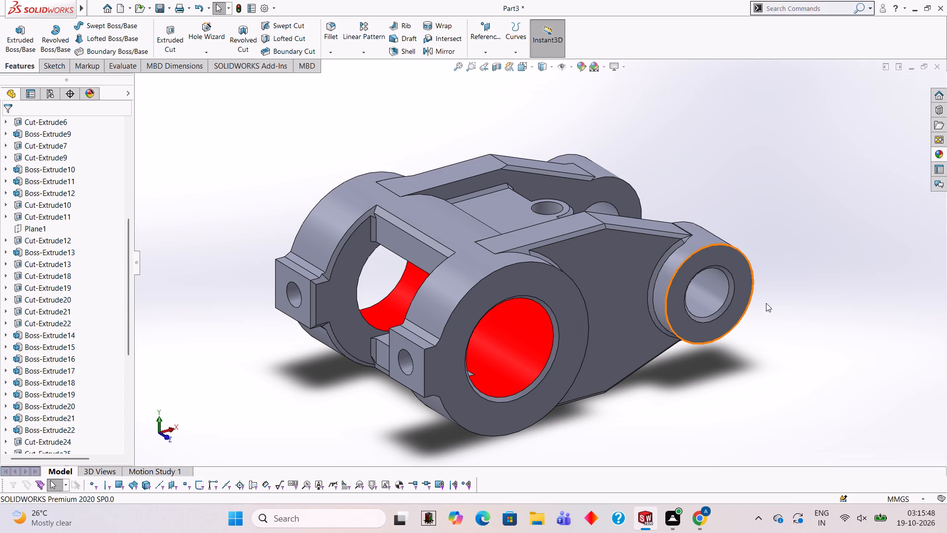
Apply the Red LED appearance to the near ring's outer end face around the main bore.
{"action": "left_click", "coordinate": [937, 155]}
{"action": "left_click_drag", "start_coordinate": [853, 268], "coordinate": [792, 296]}
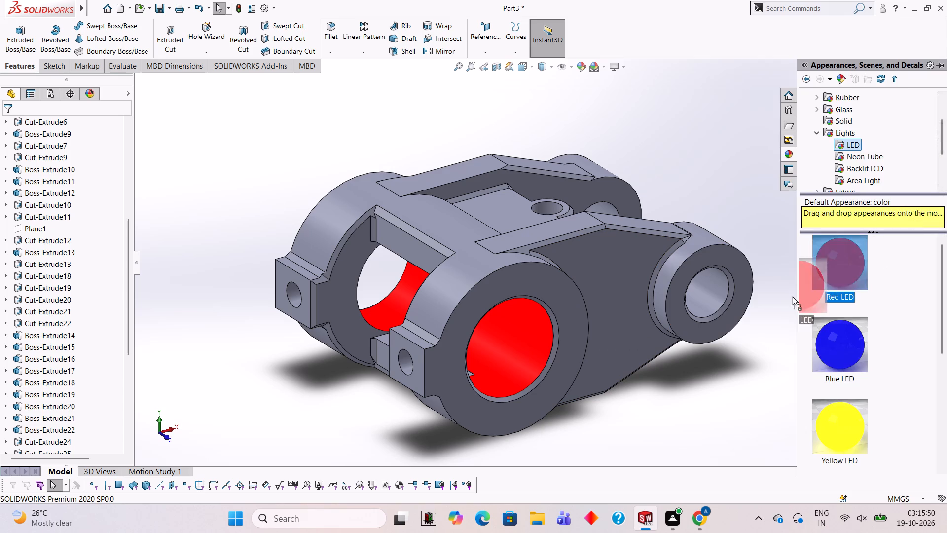
{"action": "left_click_drag", "start_coordinate": [792, 296], "coordinate": [554, 275]}
{"action": "left_click", "coordinate": [554, 275]}
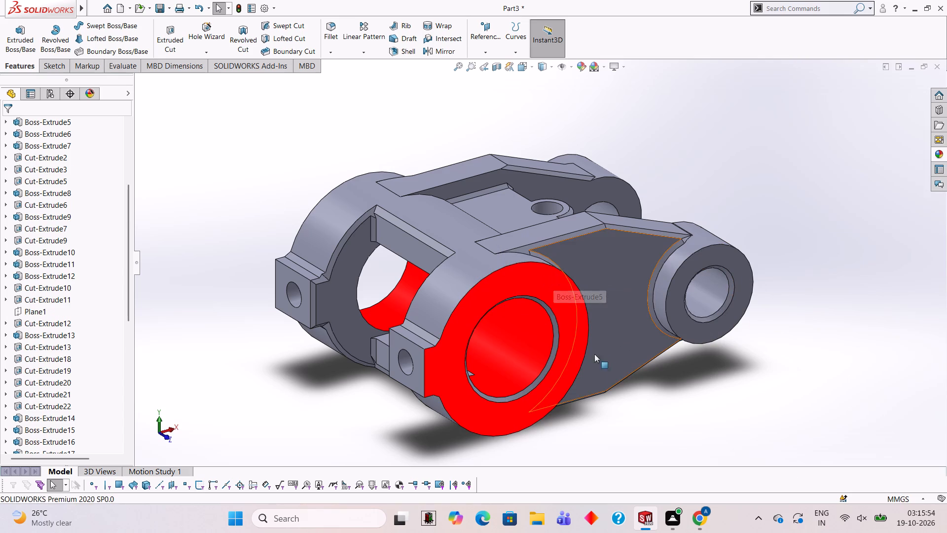
Apply the Red LED appearance to the chamfer feature on the main bore's rim and the near boss hole's rim.
{"action": "scroll", "coordinate": [543, 343], "scroll_direction": "down", "scroll_amount": 4}
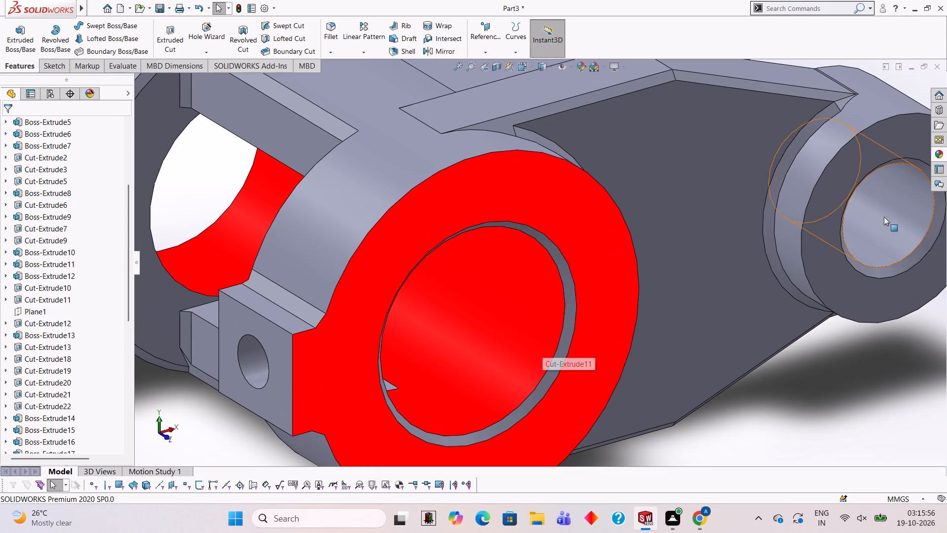
{"action": "left_click", "coordinate": [936, 157]}
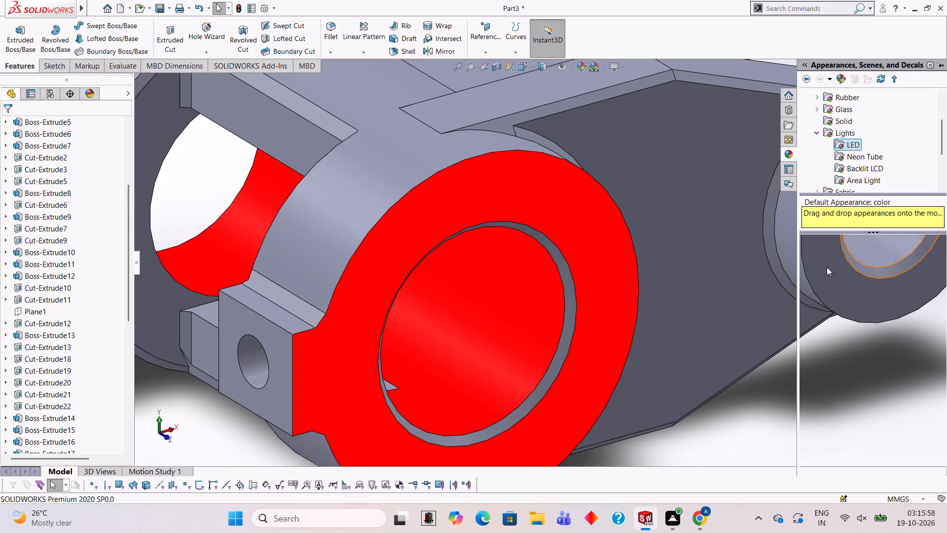
{"action": "left_click_drag", "start_coordinate": [830, 266], "coordinate": [560, 328]}
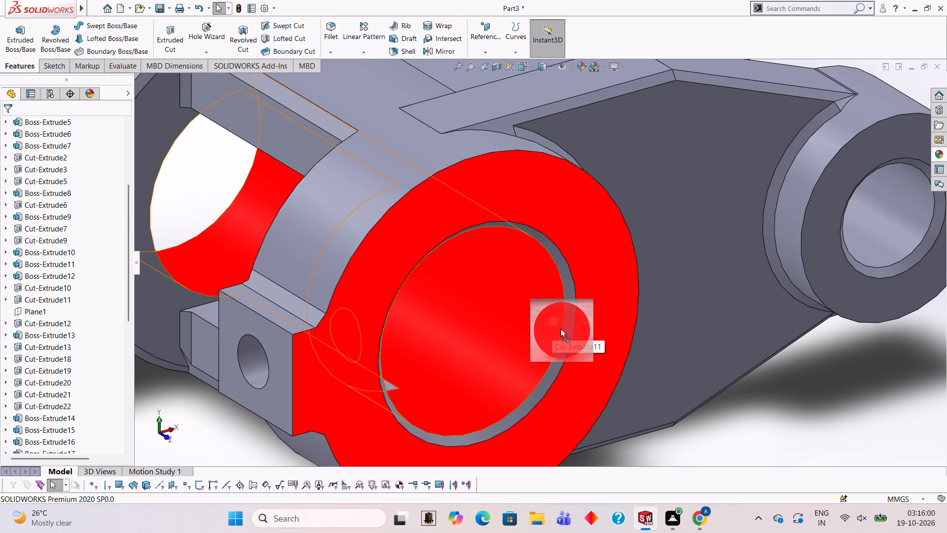
{"action": "left_click_drag", "start_coordinate": [560, 328], "coordinate": [564, 331]}
{"action": "left_click", "coordinate": [564, 331]}
{"action": "scroll", "coordinate": [723, 299], "scroll_direction": "up", "scroll_amount": 3}
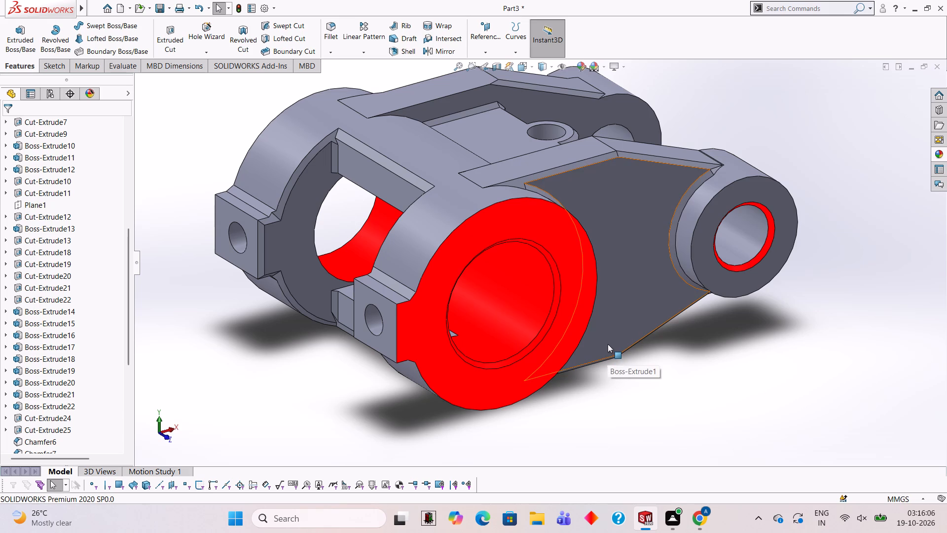
Apply the Red LED appearance to the drilled projection on the ring with the red end face.
{"action": "left_click", "coordinate": [938, 153]}
{"action": "left_click_drag", "start_coordinate": [848, 269], "coordinate": [401, 331]}
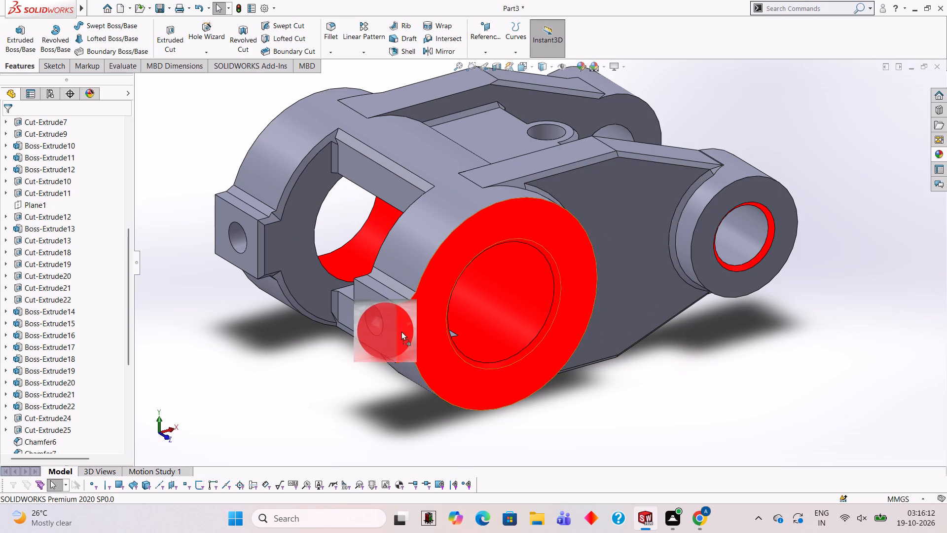
{"action": "left_click_drag", "start_coordinate": [401, 331], "coordinate": [391, 323]}
{"action": "left_click", "coordinate": [391, 323]}
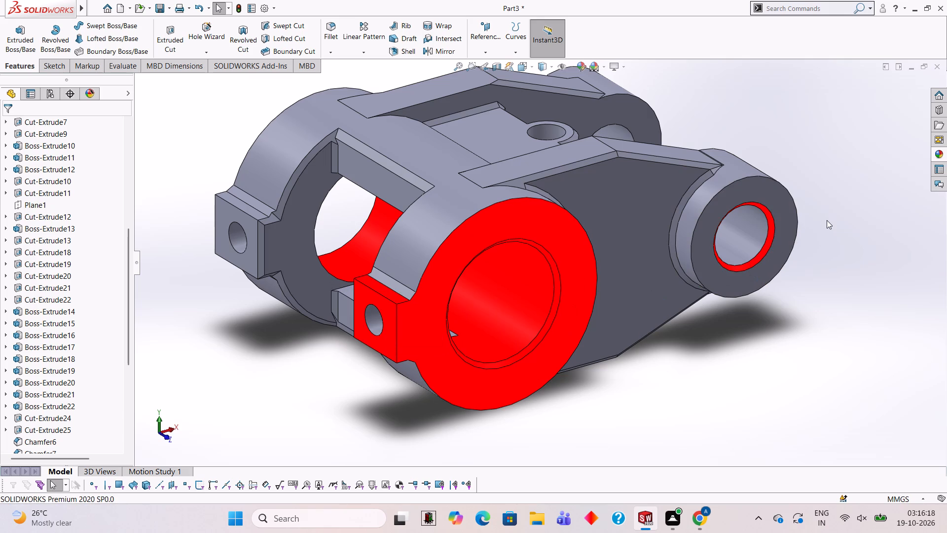
Apply the Red LED appearance to the near arm boss's end face and to the boss hole's cut feature.
{"action": "left_click", "coordinate": [935, 154]}
{"action": "left_click_drag", "start_coordinate": [844, 262], "coordinate": [745, 237]}
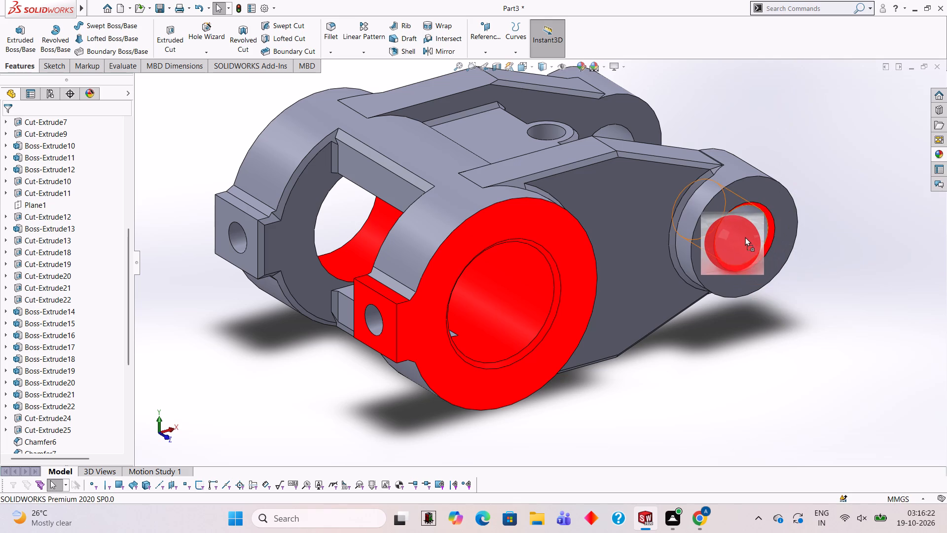
{"action": "left_click_drag", "start_coordinate": [745, 237], "coordinate": [712, 218]}
{"action": "left_click", "coordinate": [712, 218]}
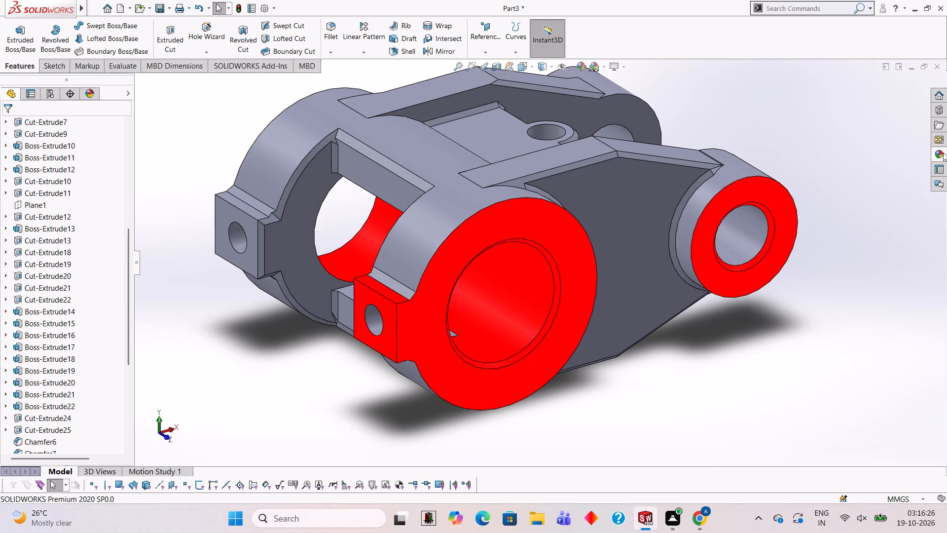
{"action": "left_click", "coordinate": [940, 151]}
{"action": "left_click_drag", "start_coordinate": [847, 261], "coordinate": [763, 235]}
{"action": "left_click", "coordinate": [763, 235]}
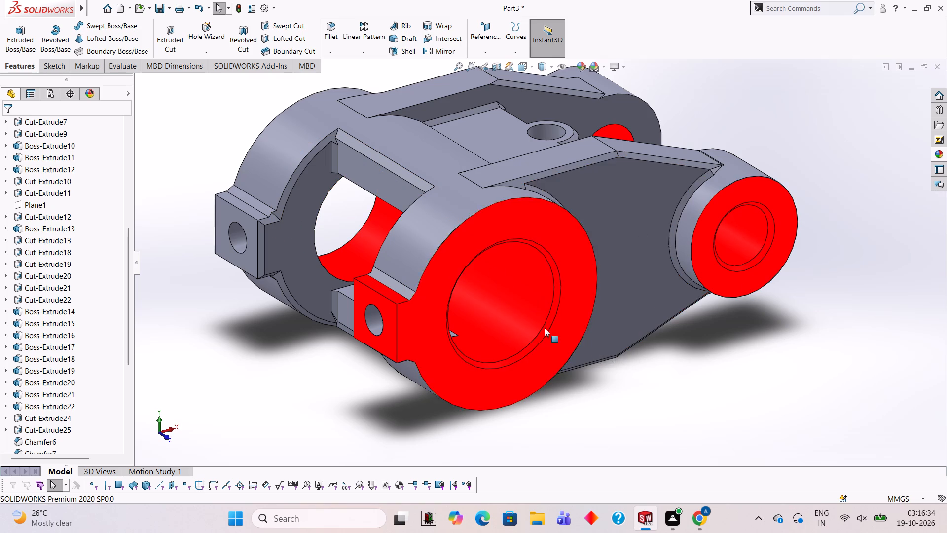
Apply the Red LED appearance to the cut feature forming the holes in both projections.
{"action": "scroll", "coordinate": [545, 327], "scroll_direction": "up", "scroll_amount": 2}
{"action": "scroll", "coordinate": [464, 274], "scroll_direction": "down", "scroll_amount": 2}
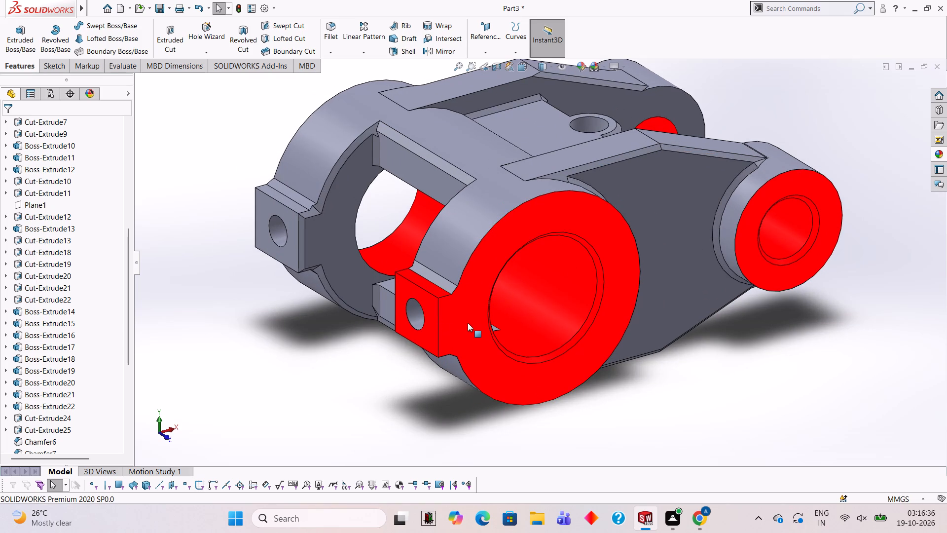
{"action": "scroll", "coordinate": [468, 323], "scroll_direction": "down", "scroll_amount": 2}
{"action": "scroll", "coordinate": [468, 323], "scroll_direction": "up", "scroll_amount": 2}
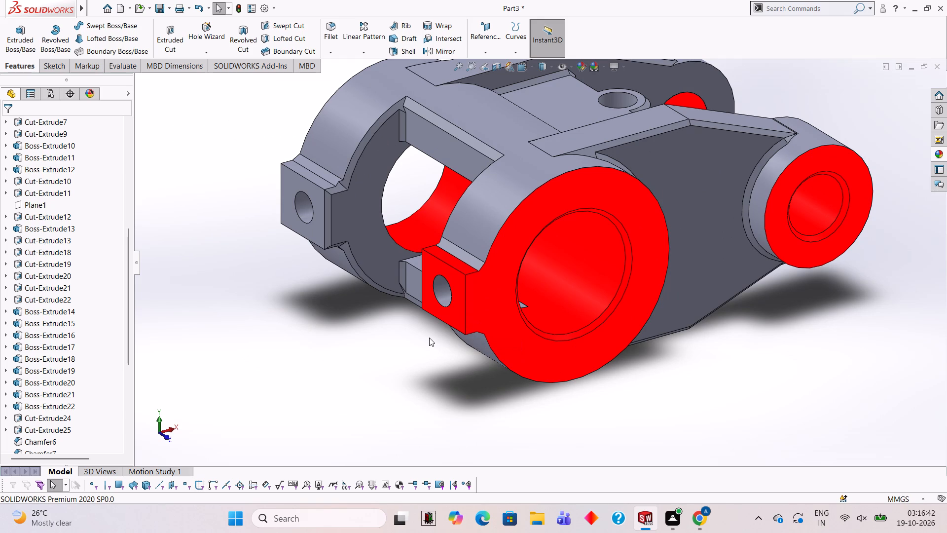
{"action": "scroll", "coordinate": [461, 270], "scroll_direction": "down", "scroll_amount": 1}
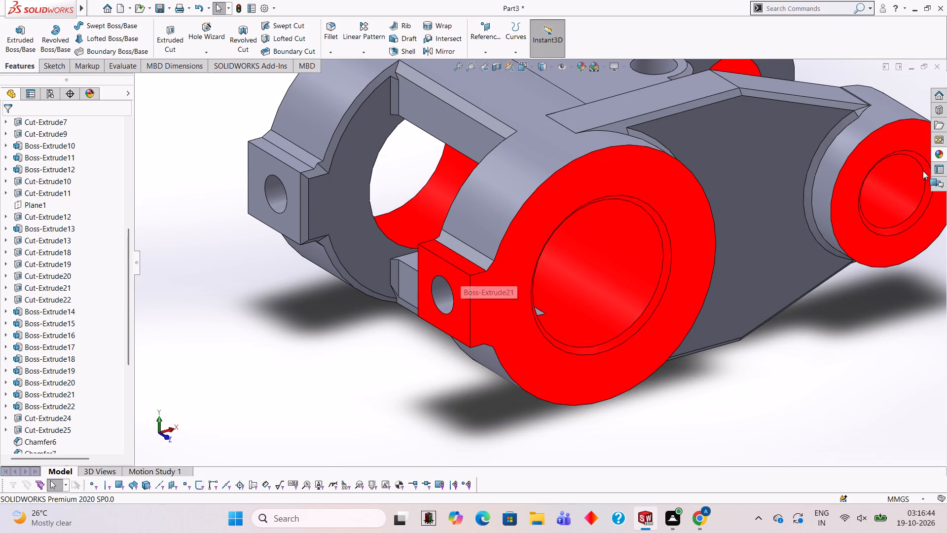
{"action": "left_click", "coordinate": [935, 152]}
{"action": "left_click_drag", "start_coordinate": [835, 253], "coordinate": [432, 283]}
{"action": "left_click", "coordinate": [432, 283]}
{"action": "scroll", "coordinate": [434, 285], "scroll_direction": "down", "scroll_amount": 3}
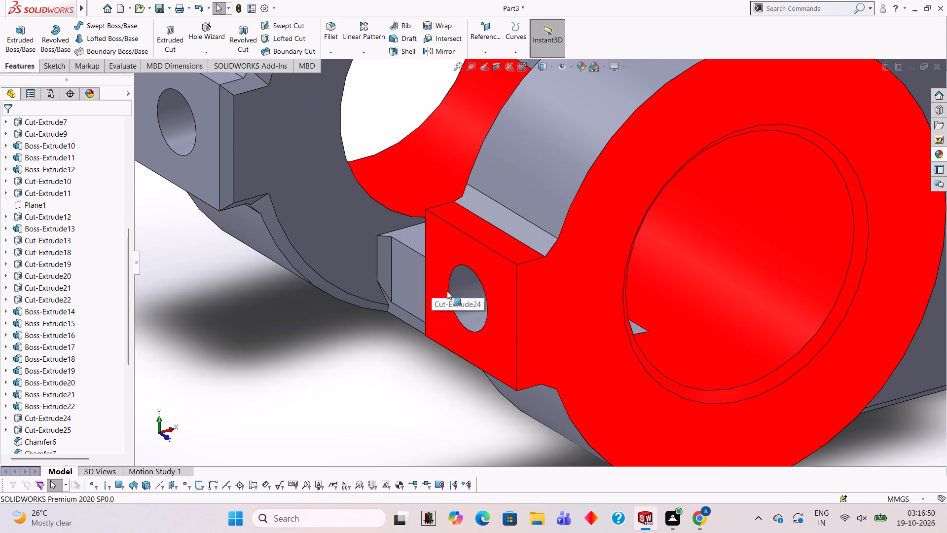
{"action": "middle_click_drag", "start_coordinate": [449, 292], "coordinate": [478, 285]}
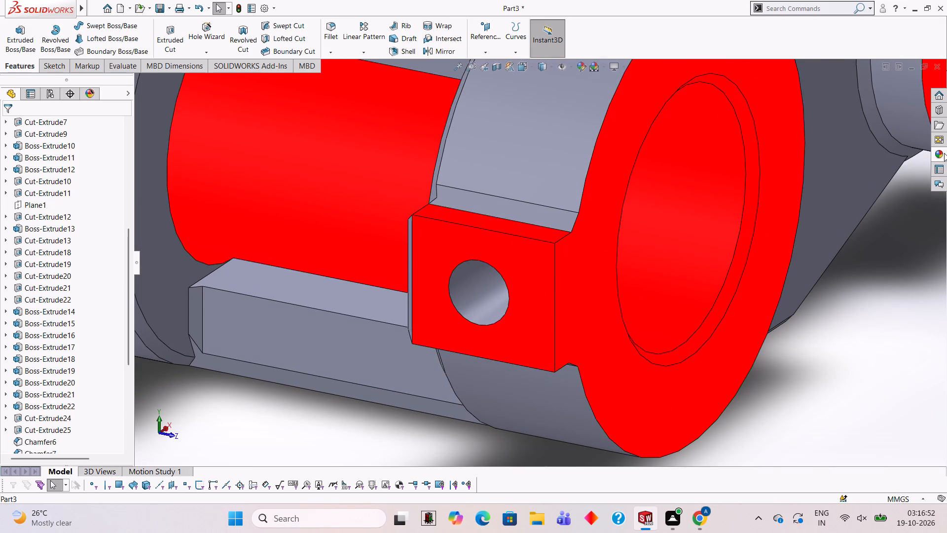
{"action": "left_click", "coordinate": [944, 153]}
{"action": "left_click_drag", "start_coordinate": [841, 268], "coordinate": [486, 290]}
{"action": "left_click", "coordinate": [486, 290]}
{"action": "scroll", "coordinate": [486, 290], "scroll_direction": "up", "scroll_amount": 3}
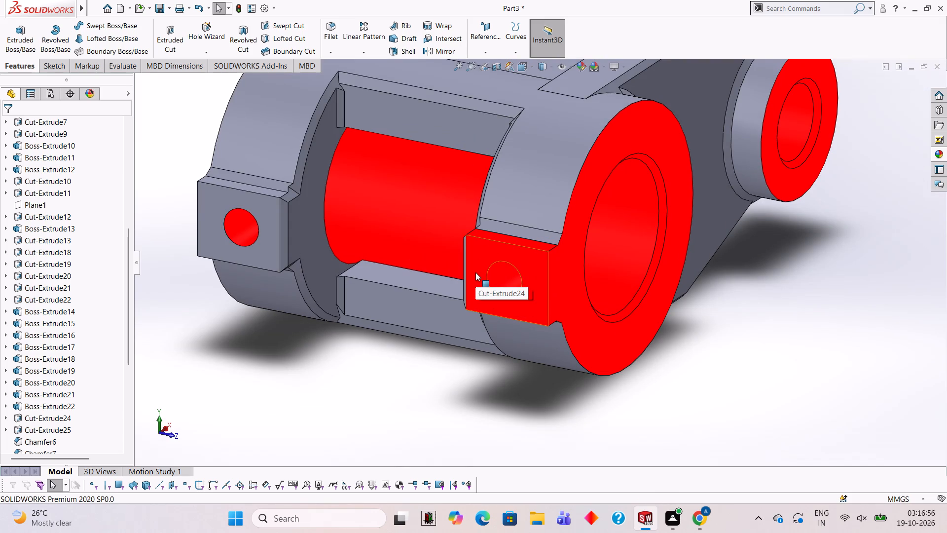
{"action": "middle_click_drag", "start_coordinate": [512, 277], "coordinate": [577, 298]}
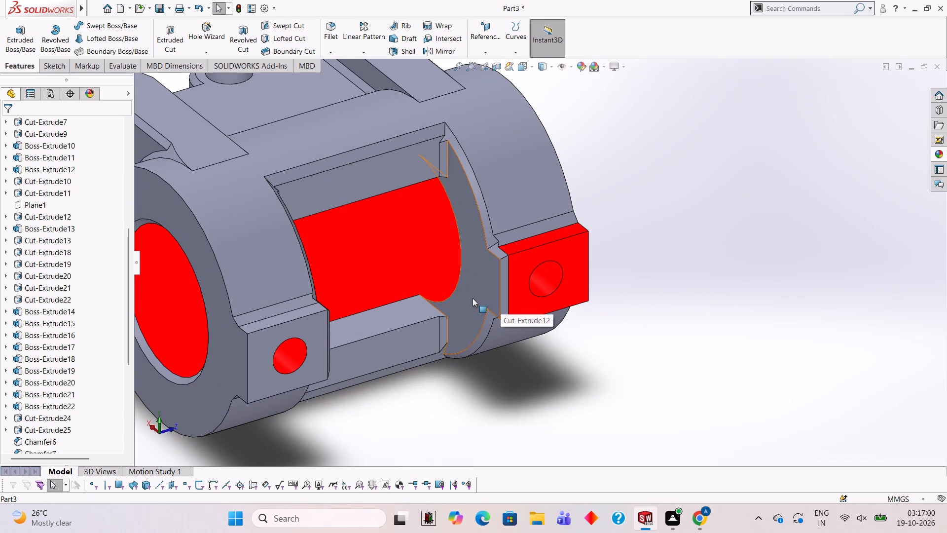
Apply the Red LED appearance to the feature forming the near end face of the main ring.
{"action": "scroll", "coordinate": [326, 352], "scroll_direction": "up", "scroll_amount": 3}
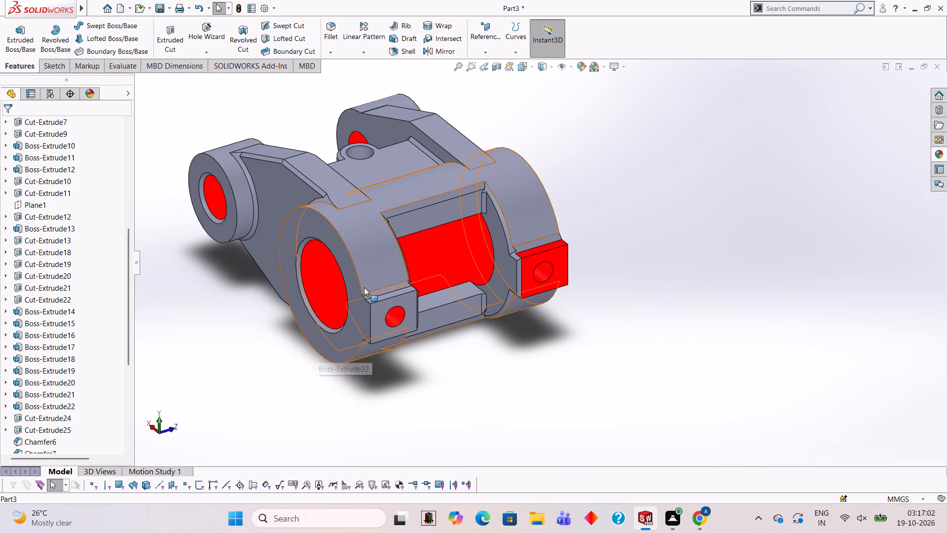
{"action": "scroll", "coordinate": [364, 287], "scroll_direction": "down", "scroll_amount": 1}
{"action": "left_click", "coordinate": [935, 155]}
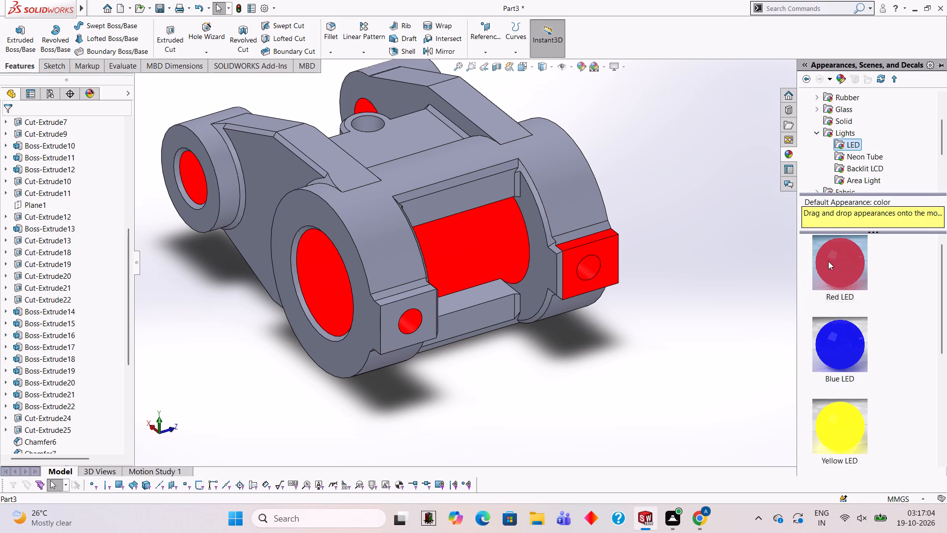
{"action": "left_click_drag", "start_coordinate": [829, 261], "coordinate": [278, 215]}
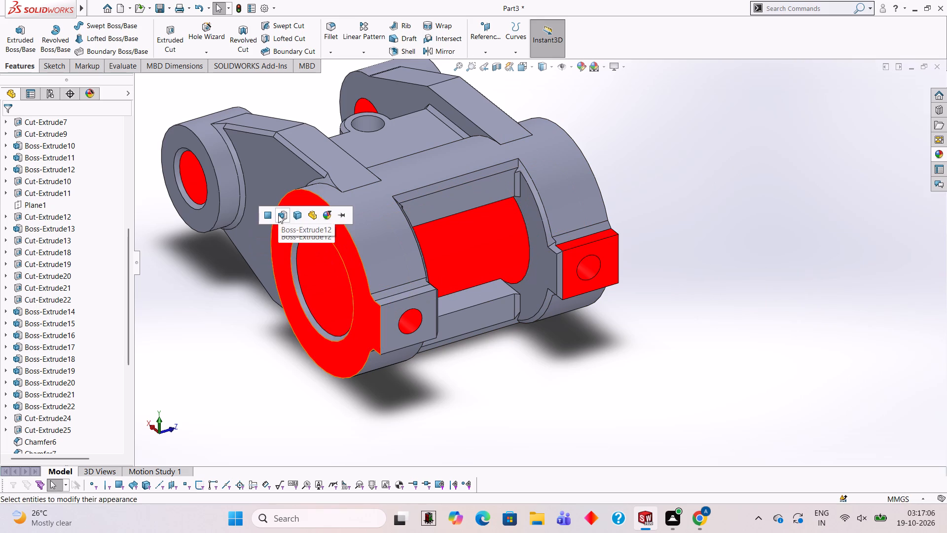
{"action": "left_click", "coordinate": [278, 215]}
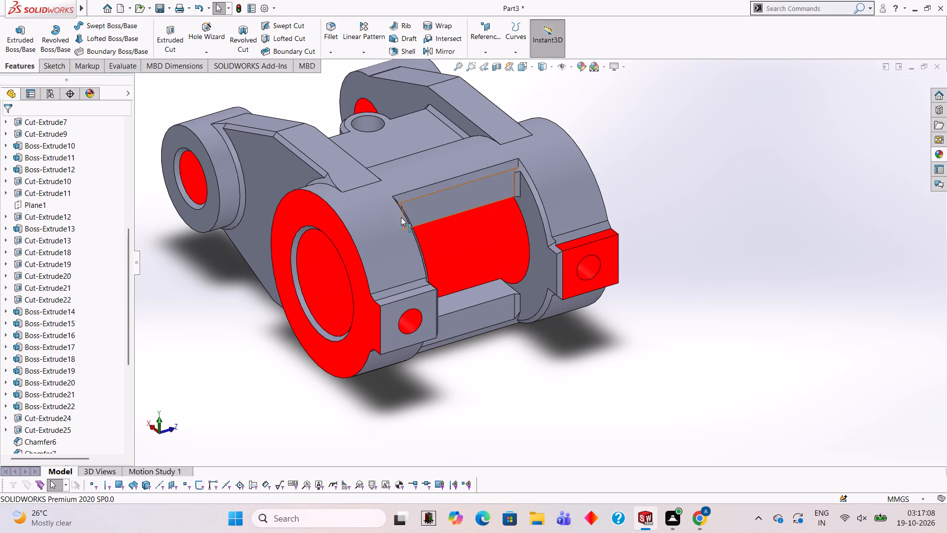
Apply the Red LED appearance to the feature forming the near arm boss's outer end face.
{"action": "middle_click_drag", "start_coordinate": [394, 226], "coordinate": [427, 213]}
{"action": "scroll", "coordinate": [307, 306], "scroll_direction": "up", "scroll_amount": 4}
{"action": "scroll", "coordinate": [308, 306], "scroll_direction": "down", "scroll_amount": 2}
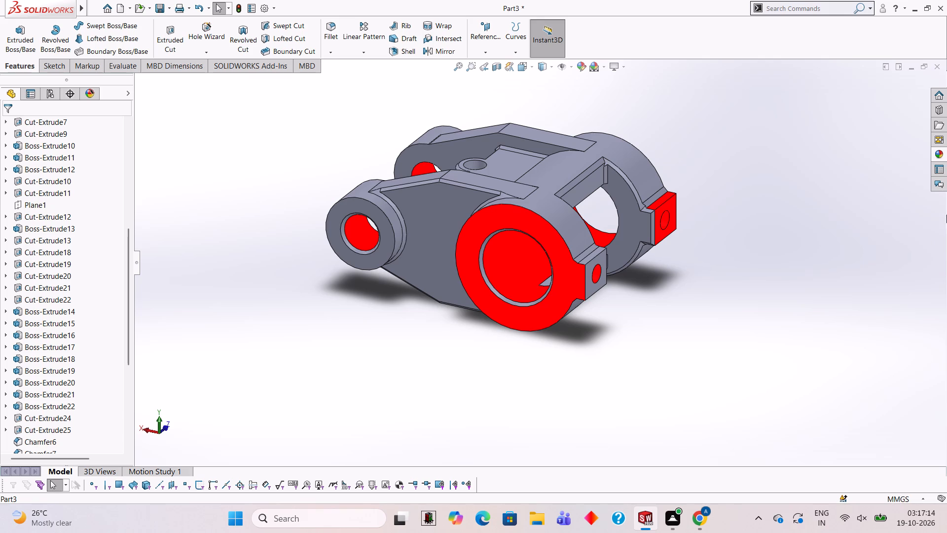
{"action": "left_click", "coordinate": [942, 154]}
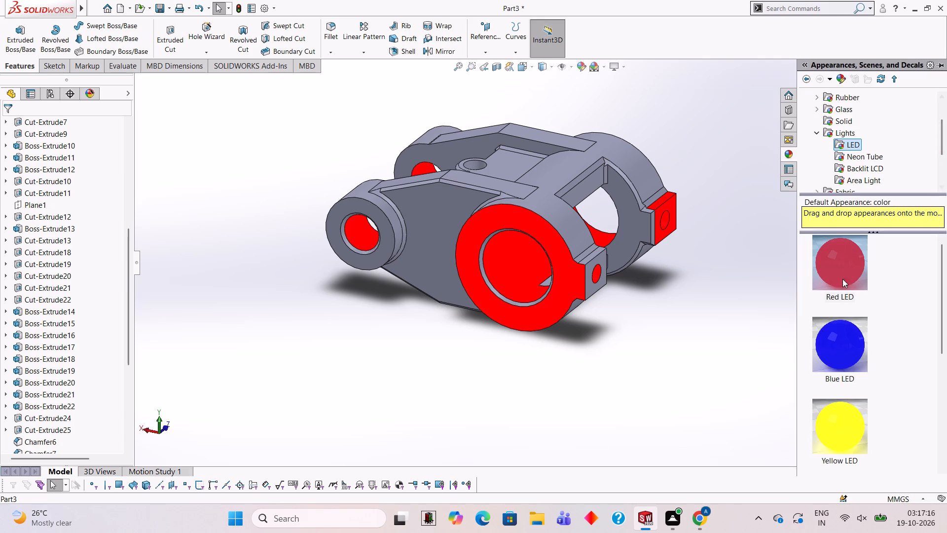
{"action": "left_click_drag", "start_coordinate": [846, 269], "coordinate": [334, 217]}
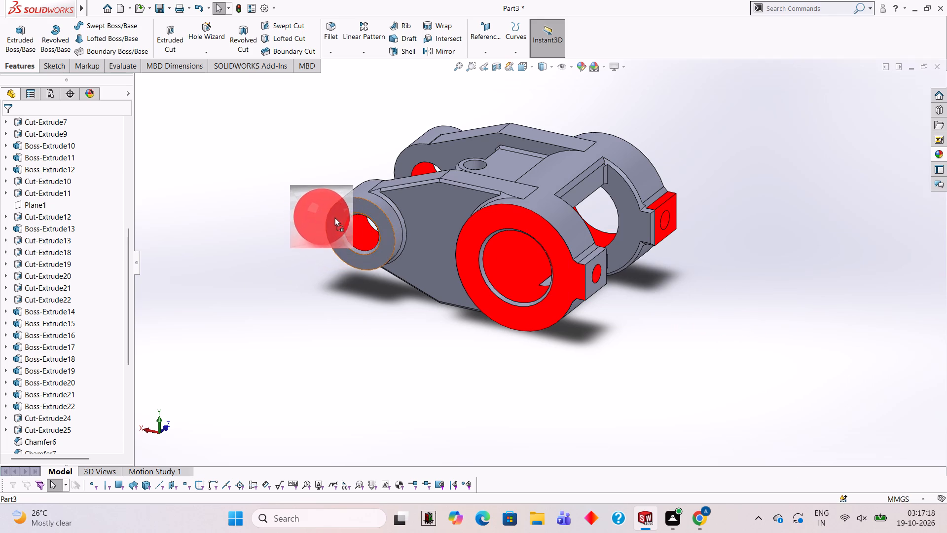
{"action": "left_click_drag", "start_coordinate": [334, 217], "coordinate": [331, 215]}
{"action": "left_click", "coordinate": [331, 215]}
{"action": "scroll", "coordinate": [407, 273], "scroll_direction": "down", "scroll_amount": 3}
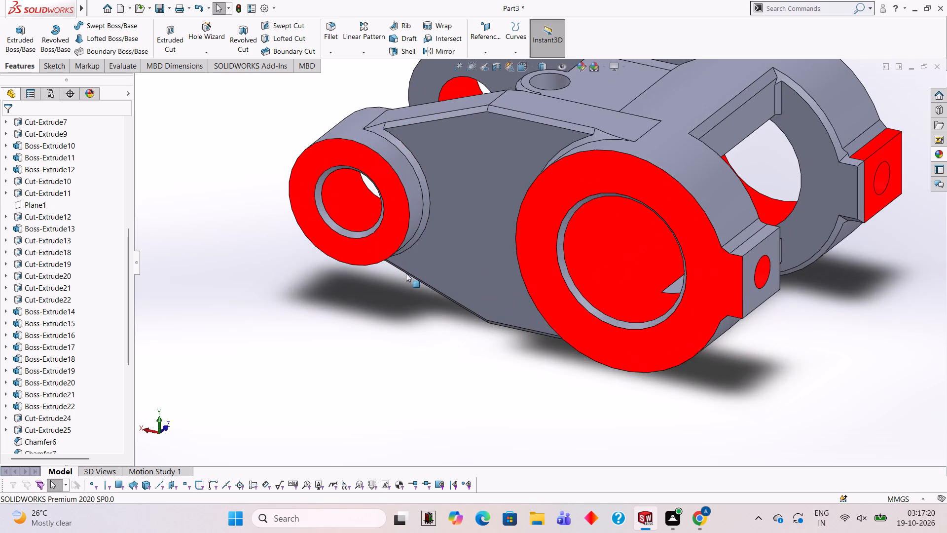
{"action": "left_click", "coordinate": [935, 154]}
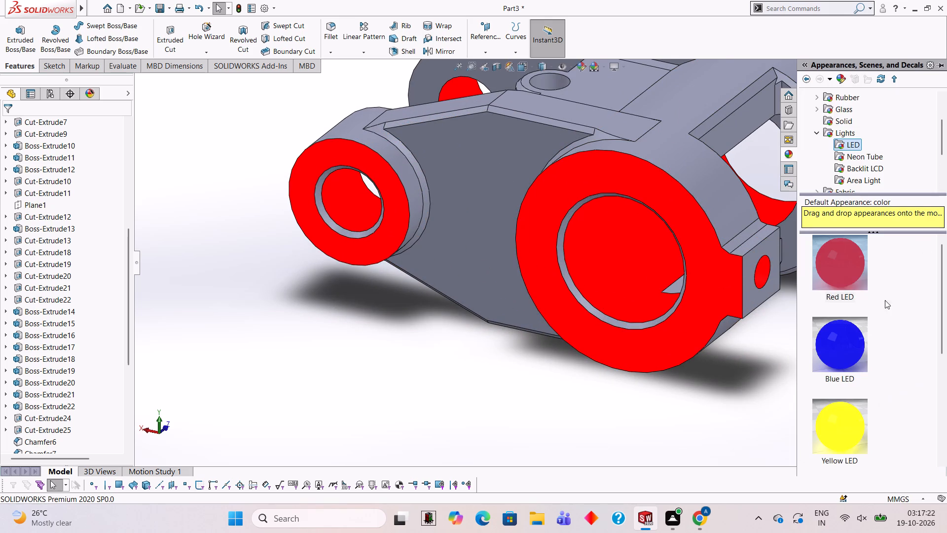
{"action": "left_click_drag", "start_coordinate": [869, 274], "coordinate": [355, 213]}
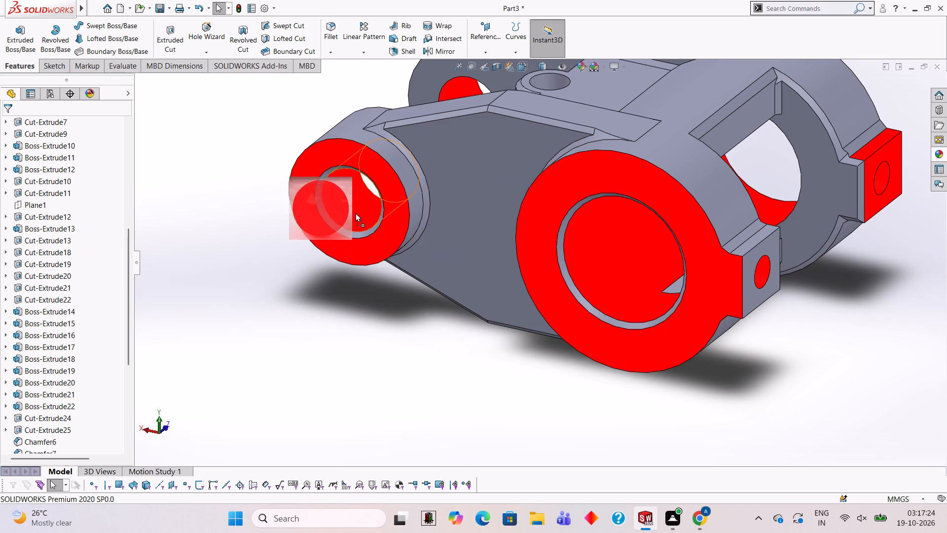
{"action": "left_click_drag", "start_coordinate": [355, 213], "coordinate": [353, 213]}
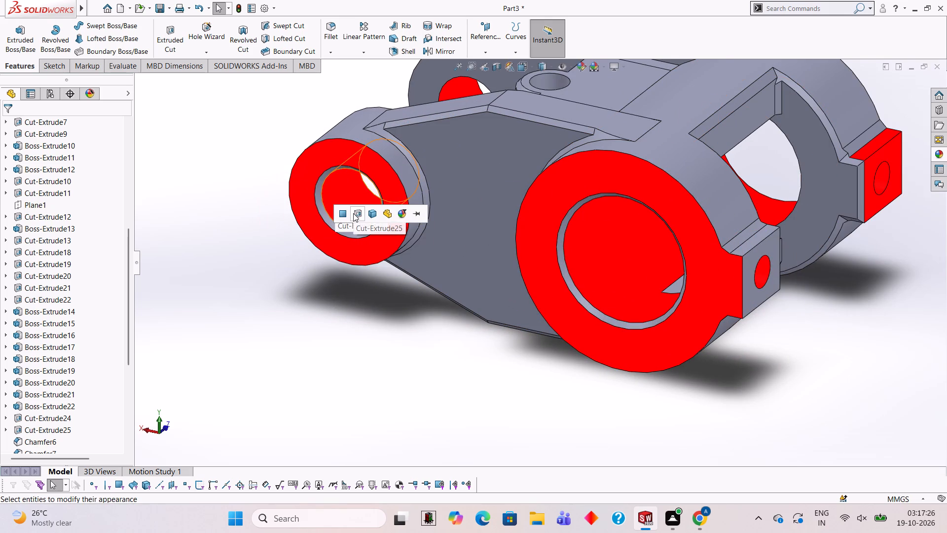
Apply the Red LED appearance to the chamfer feature on the near rims of the main bore and arm boss hole.
{"action": "scroll", "coordinate": [353, 213], "scroll_direction": "down", "scroll_amount": 4}
{"action": "scroll", "coordinate": [460, 256], "scroll_direction": "down", "scroll_amount": 4}
{"action": "scroll", "coordinate": [724, 295], "scroll_direction": "up", "scroll_amount": 3}
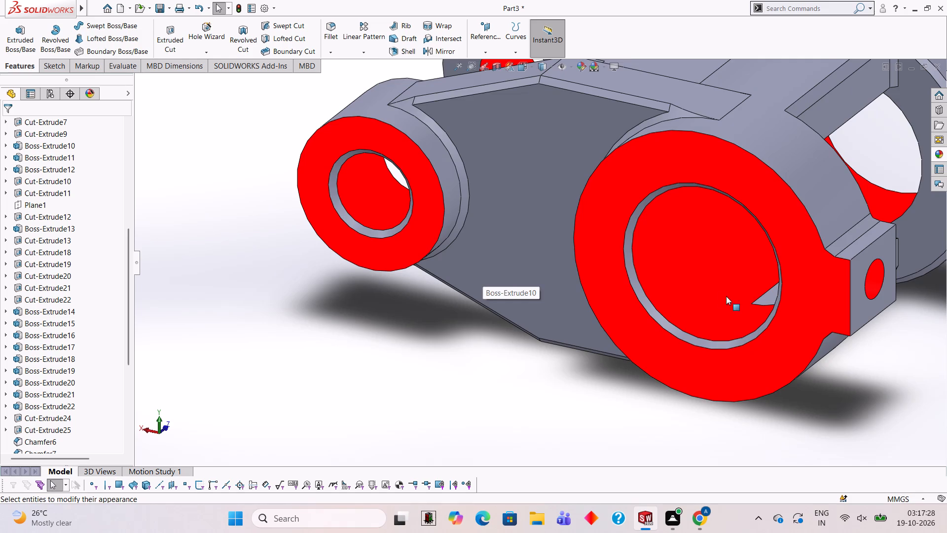
{"action": "scroll", "coordinate": [827, 294], "scroll_direction": "up", "scroll_amount": 2}
{"action": "scroll", "coordinate": [855, 234], "scroll_direction": "down", "scroll_amount": 2}
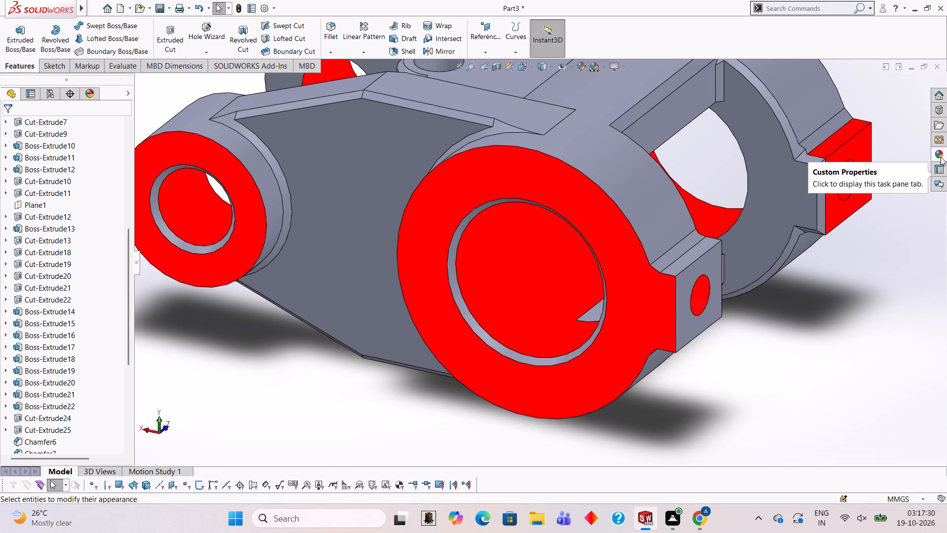
{"action": "left_click", "coordinate": [939, 154]}
{"action": "left_click_drag", "start_coordinate": [855, 267], "coordinate": [708, 286]}
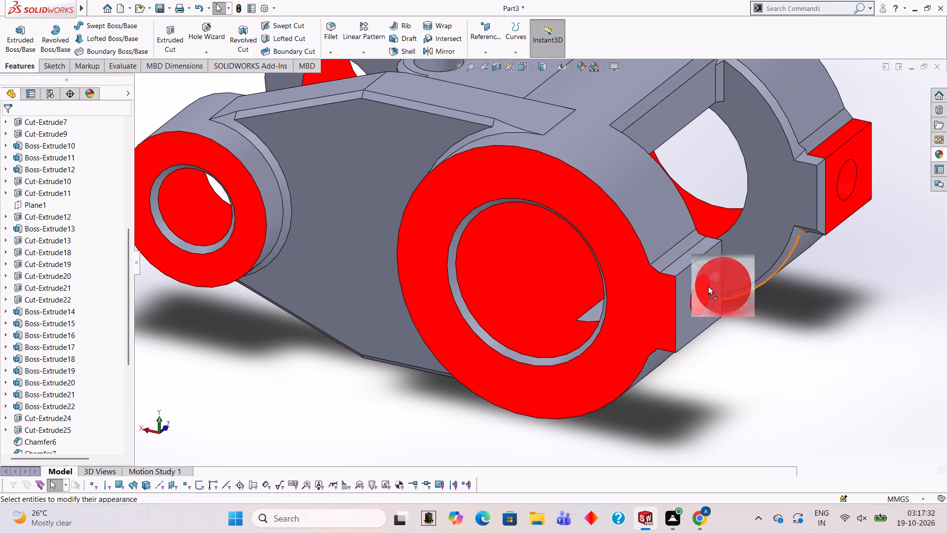
{"action": "left_click_drag", "start_coordinate": [708, 286], "coordinate": [459, 277]}
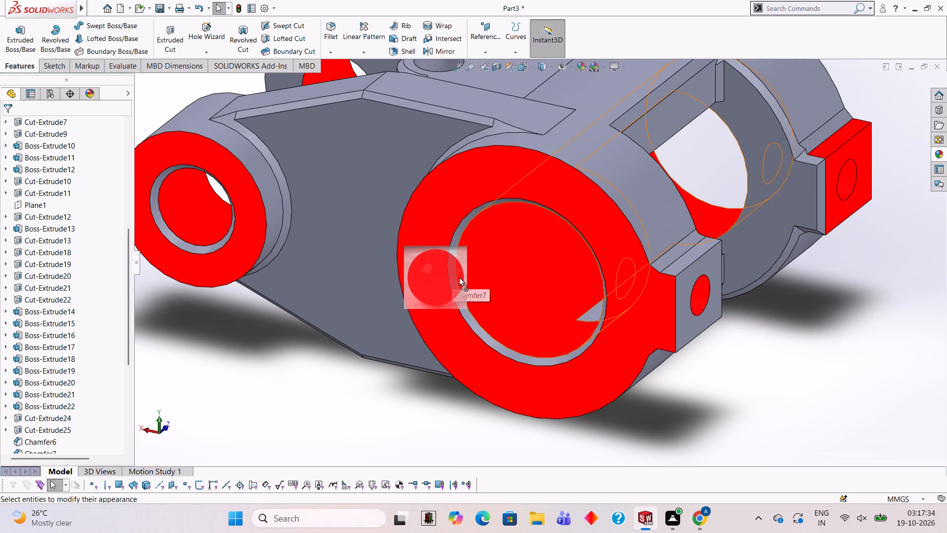
{"action": "left_click_drag", "start_coordinate": [459, 277], "coordinate": [455, 275]}
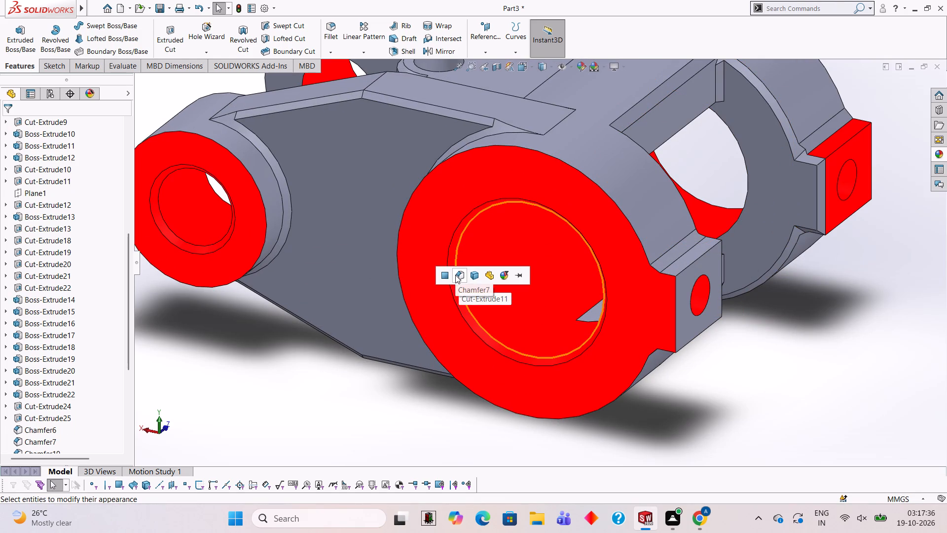
{"action": "left_click", "coordinate": [455, 275]}
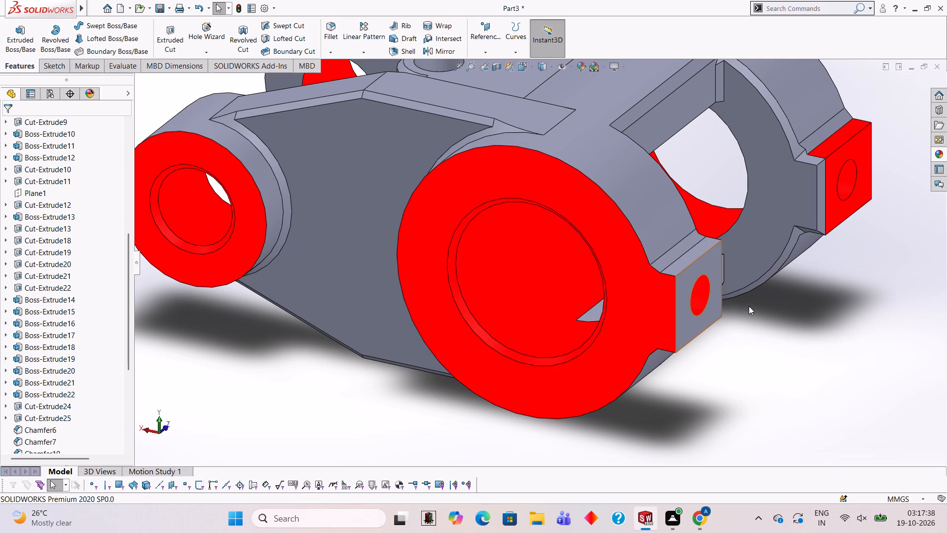
Apply the Red LED appearance to the remaining grey drilled projection on the near ring.
{"action": "left_click", "coordinate": [937, 154]}
{"action": "left_click_drag", "start_coordinate": [833, 258], "coordinate": [679, 274]}
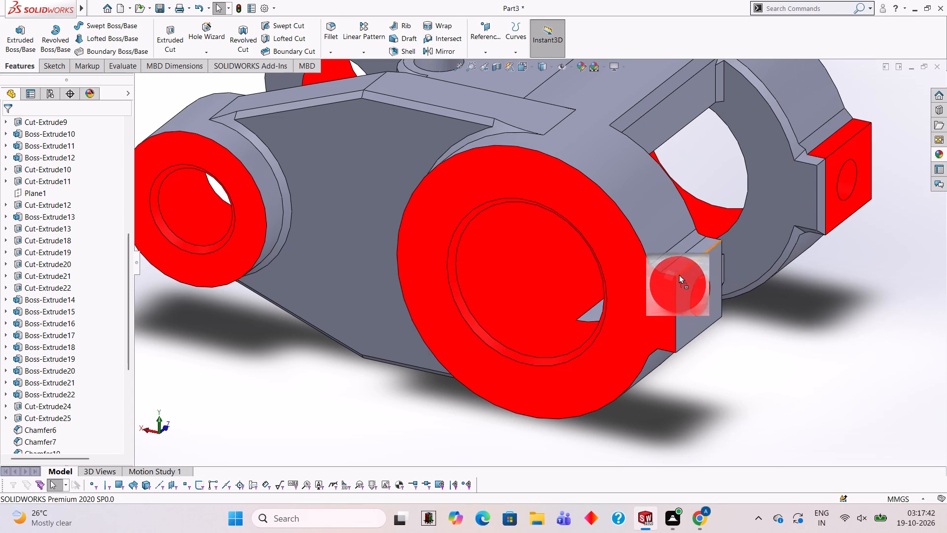
{"action": "left_click_drag", "start_coordinate": [679, 274], "coordinate": [687, 285]}
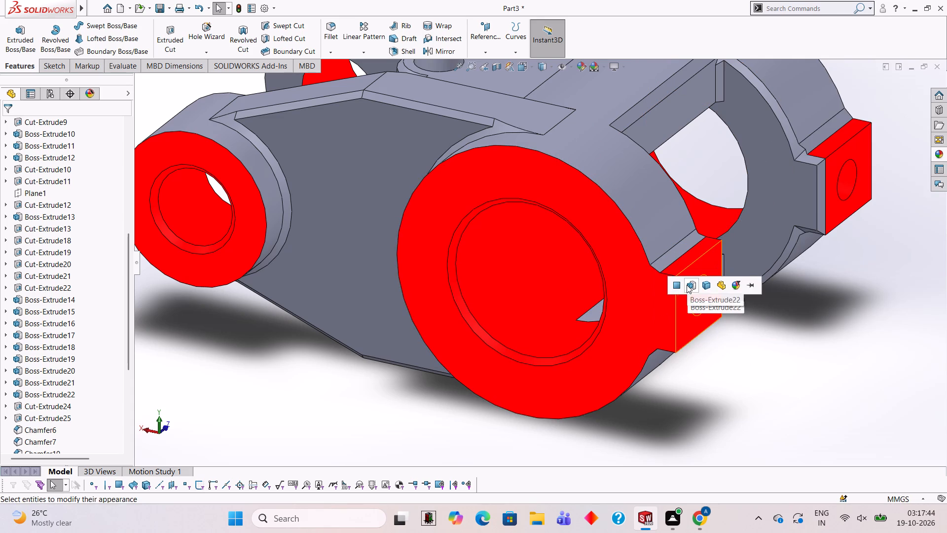
{"action": "left_click", "coordinate": [687, 285]}
Apply the Red LED appearance to the hole of the small vertical boss between the two arms.
{"action": "scroll", "coordinate": [700, 327], "scroll_direction": "up", "scroll_amount": 3}
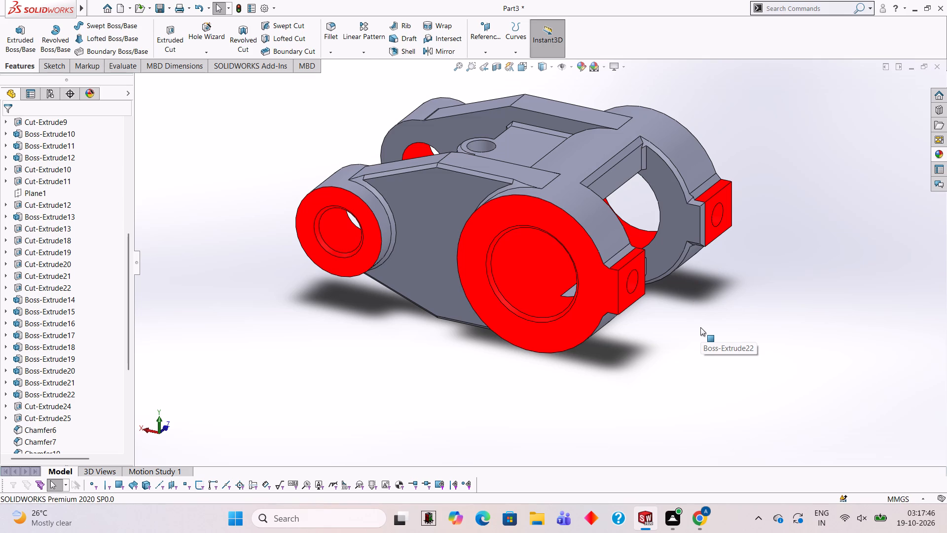
{"action": "scroll", "coordinate": [712, 328], "scroll_direction": "up", "scroll_amount": 1}
{"action": "middle_click_drag", "start_coordinate": [709, 326], "coordinate": [693, 316]}
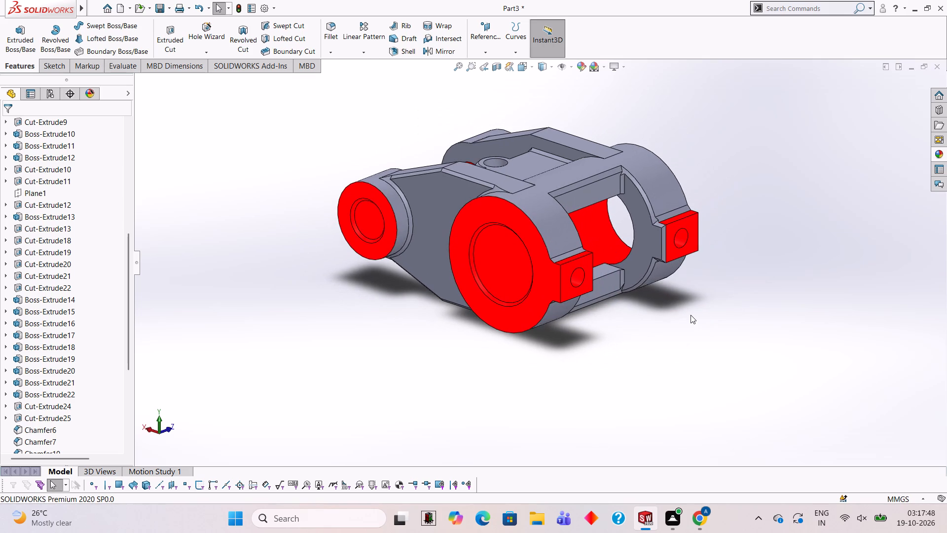
{"action": "middle_click_drag", "start_coordinate": [556, 190], "coordinate": [556, 267]}
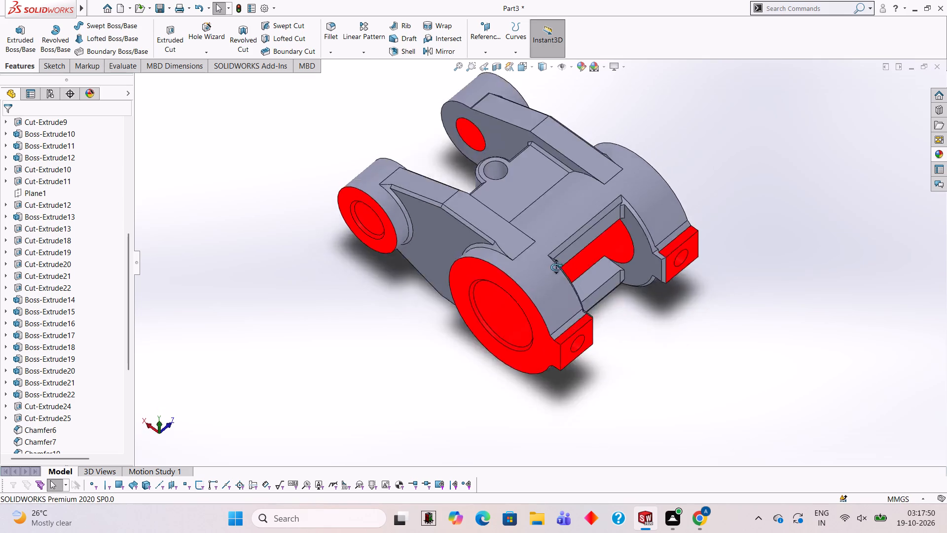
{"action": "middle_click_drag", "start_coordinate": [556, 267], "coordinate": [535, 397]}
{"action": "scroll", "coordinate": [535, 394], "scroll_direction": "up", "scroll_amount": 1}
{"action": "scroll", "coordinate": [526, 207], "scroll_direction": "down", "scroll_amount": 3}
{"action": "middle_click_drag", "start_coordinate": [556, 228], "coordinate": [592, 163]}
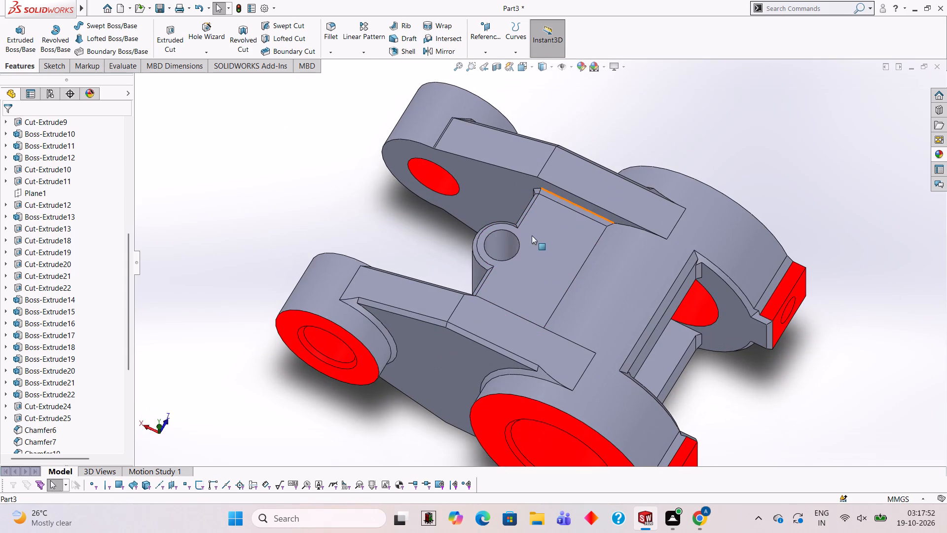
{"action": "left_click", "coordinate": [940, 152]}
{"action": "left_click_drag", "start_coordinate": [842, 282], "coordinate": [505, 250]}
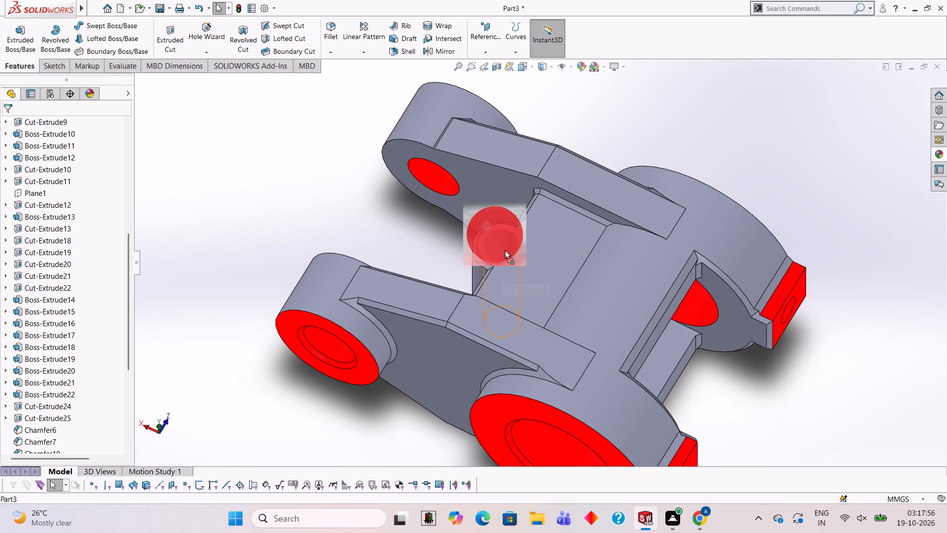
{"action": "left_click_drag", "start_coordinate": [505, 250], "coordinate": [505, 250]}
{"action": "left_click", "coordinate": [505, 250]}
Examine the red-coloured bores, end faces and projections from the bracket's other side.
{"action": "scroll", "coordinate": [516, 268], "scroll_direction": "up", "scroll_amount": 3}
{"action": "scroll", "coordinate": [674, 279], "scroll_direction": "up", "scroll_amount": 4}
{"action": "scroll", "coordinate": [681, 283], "scroll_direction": "down", "scroll_amount": 2}
{"action": "middle_click_drag", "start_coordinate": [630, 253], "coordinate": [570, 217]}
{"action": "scroll", "coordinate": [627, 283], "scroll_direction": "up", "scroll_amount": 3}
{"action": "middle_click_drag", "start_coordinate": [609, 273], "coordinate": [501, 210]}
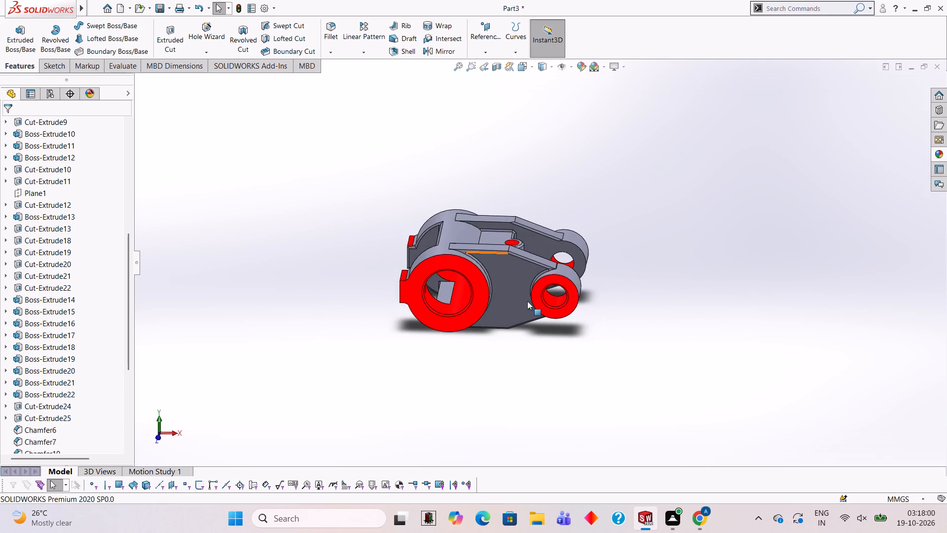
{"action": "scroll", "coordinate": [529, 301], "scroll_direction": "up", "scroll_amount": 2}
{"action": "middle_click_drag", "start_coordinate": [538, 302], "coordinate": [578, 310]}
{"action": "scroll", "coordinate": [555, 283], "scroll_direction": "down", "scroll_amount": 2}
{"action": "scroll", "coordinate": [501, 251], "scroll_direction": "down", "scroll_amount": 1}
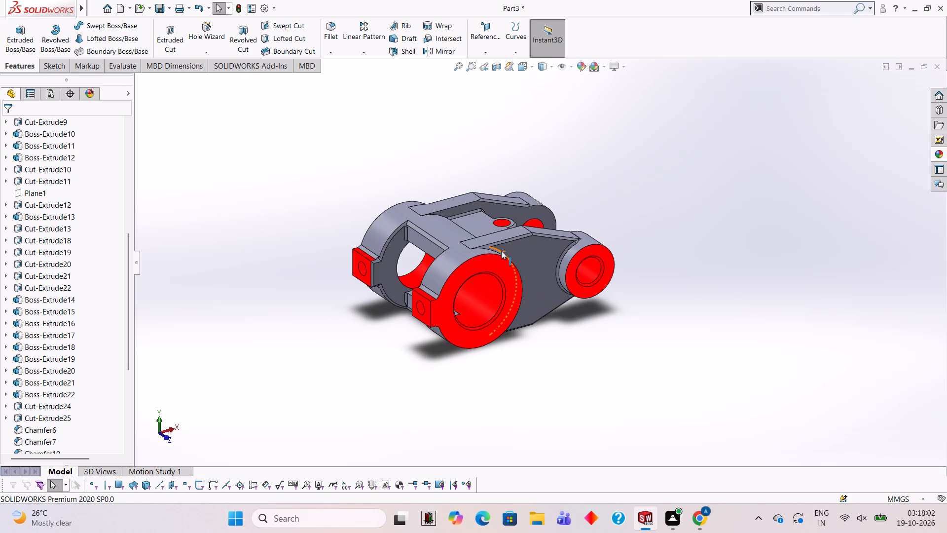
{"action": "scroll", "coordinate": [505, 252], "scroll_direction": "down", "scroll_amount": 1}
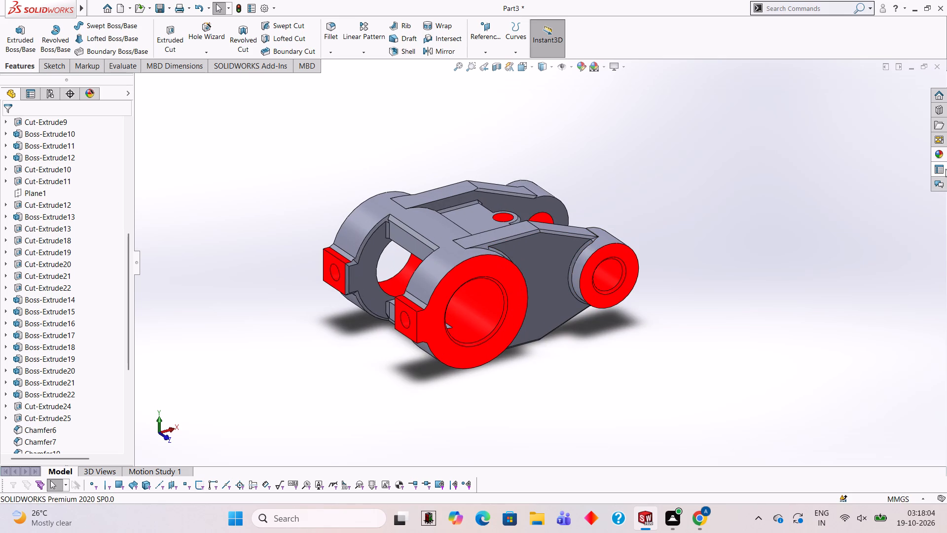
Browse the LED, Neon Tube, Glass, Area Light, Fabric, Organic and Stone appearances for another finish for the bracket.
{"action": "left_click", "coordinate": [940, 154]}
{"action": "scroll", "coordinate": [850, 309], "scroll_direction": "down", "scroll_amount": 8}
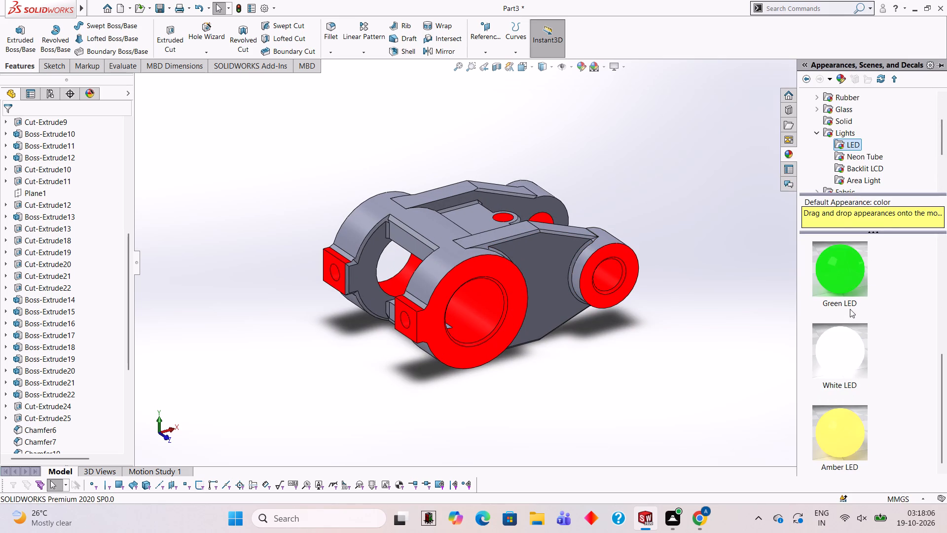
{"action": "left_click", "coordinate": [845, 157]}
{"action": "scroll", "coordinate": [861, 281], "scroll_direction": "down", "scroll_amount": 5}
{"action": "left_click", "coordinate": [839, 109]}
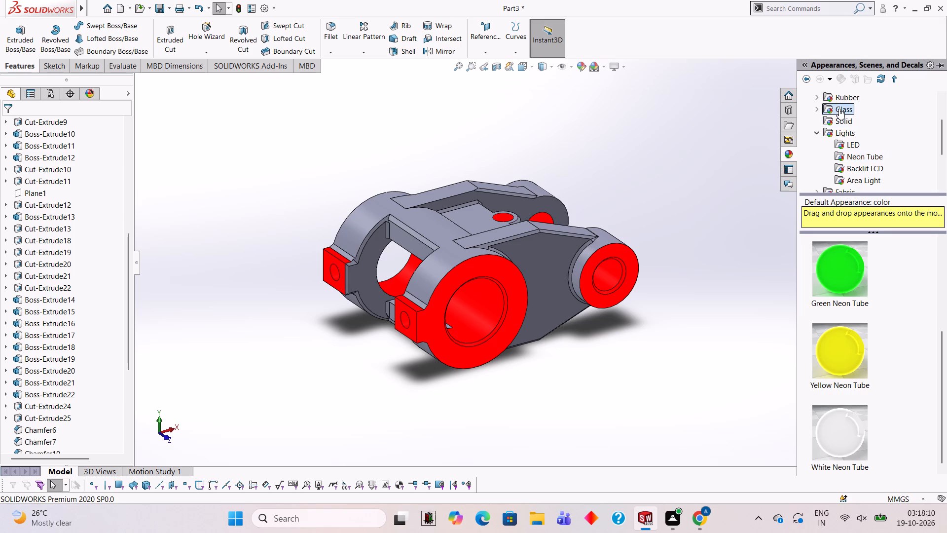
{"action": "left_click", "coordinate": [861, 178]}
{"action": "scroll", "coordinate": [860, 172], "scroll_direction": "down", "scroll_amount": 1}
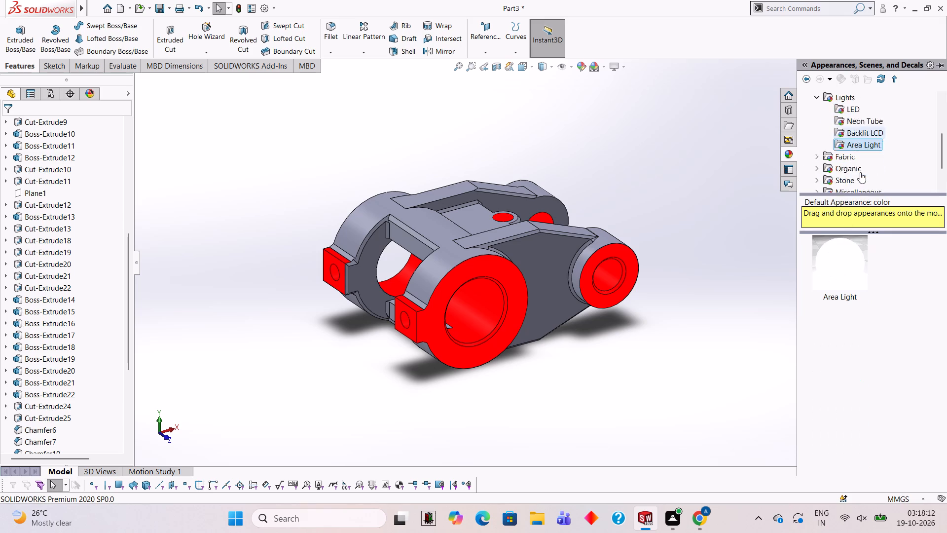
{"action": "scroll", "coordinate": [860, 172], "scroll_direction": "down", "scroll_amount": 2}
{"action": "left_click", "coordinate": [846, 122]}
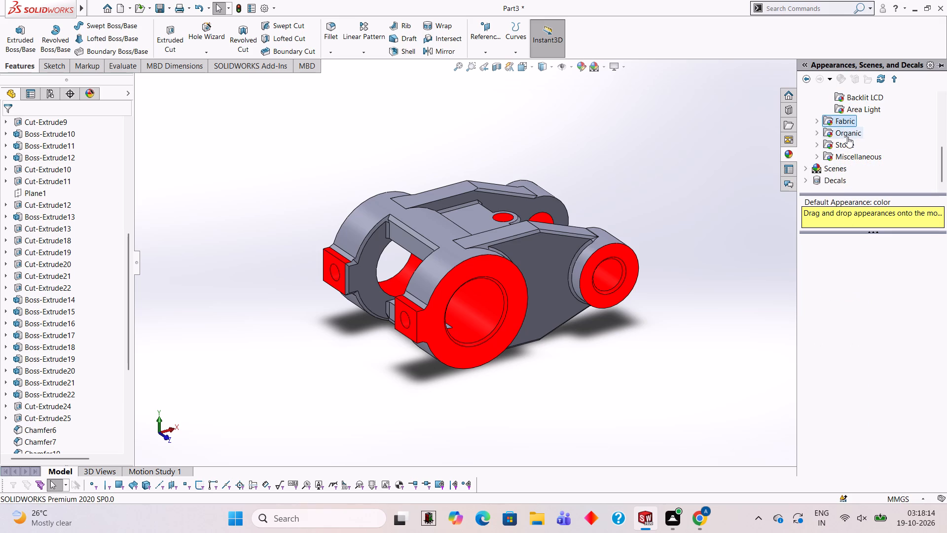
{"action": "left_click", "coordinate": [847, 137]}
{"action": "left_click", "coordinate": [847, 144]}
{"action": "scroll", "coordinate": [847, 145], "scroll_direction": "up", "scroll_amount": 2}
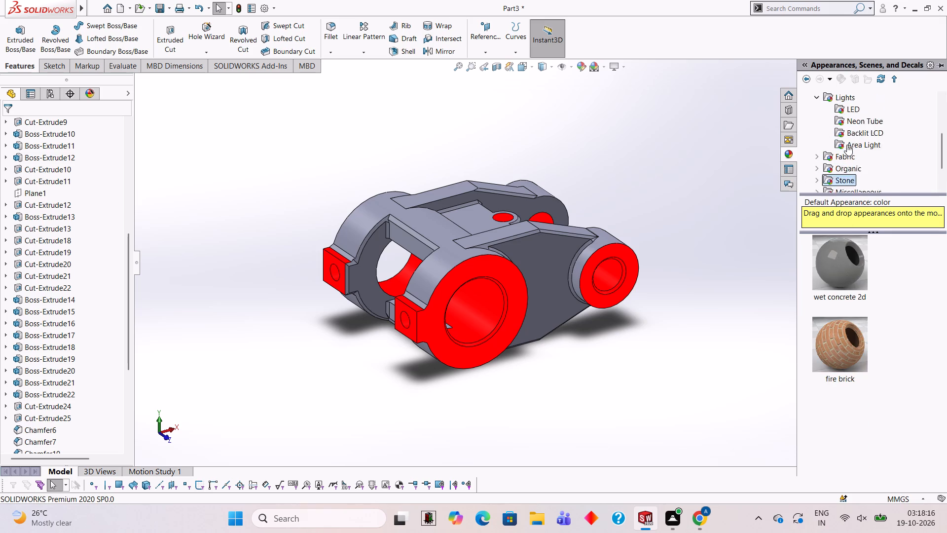
{"action": "scroll", "coordinate": [847, 145], "scroll_direction": "up", "scroll_amount": 7}
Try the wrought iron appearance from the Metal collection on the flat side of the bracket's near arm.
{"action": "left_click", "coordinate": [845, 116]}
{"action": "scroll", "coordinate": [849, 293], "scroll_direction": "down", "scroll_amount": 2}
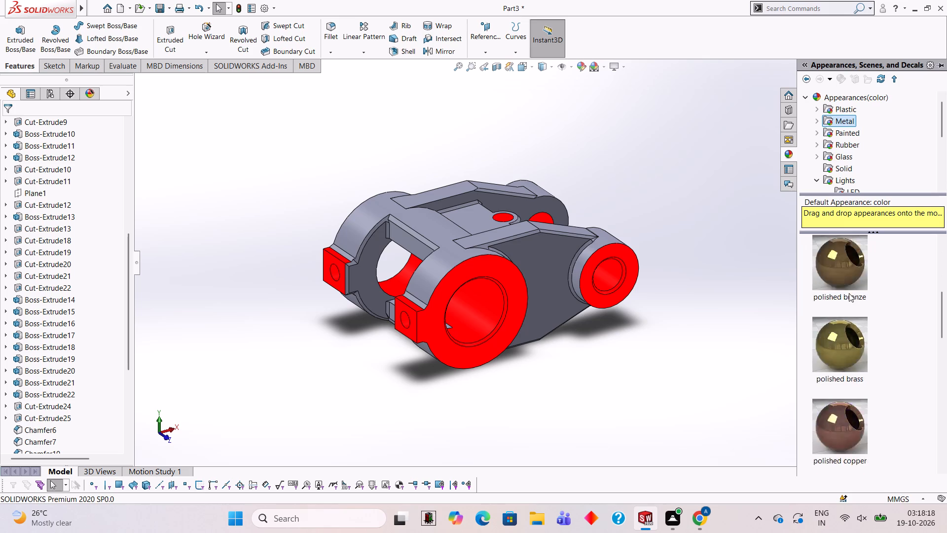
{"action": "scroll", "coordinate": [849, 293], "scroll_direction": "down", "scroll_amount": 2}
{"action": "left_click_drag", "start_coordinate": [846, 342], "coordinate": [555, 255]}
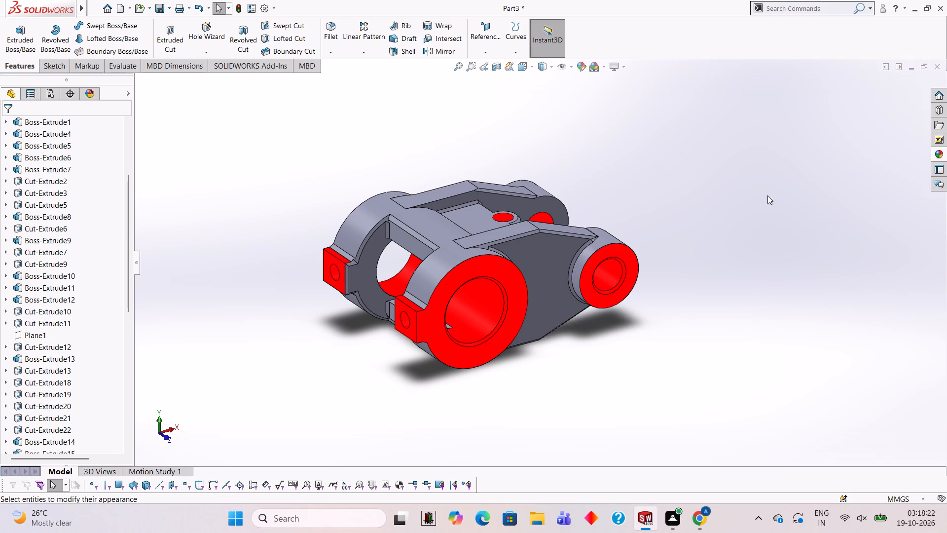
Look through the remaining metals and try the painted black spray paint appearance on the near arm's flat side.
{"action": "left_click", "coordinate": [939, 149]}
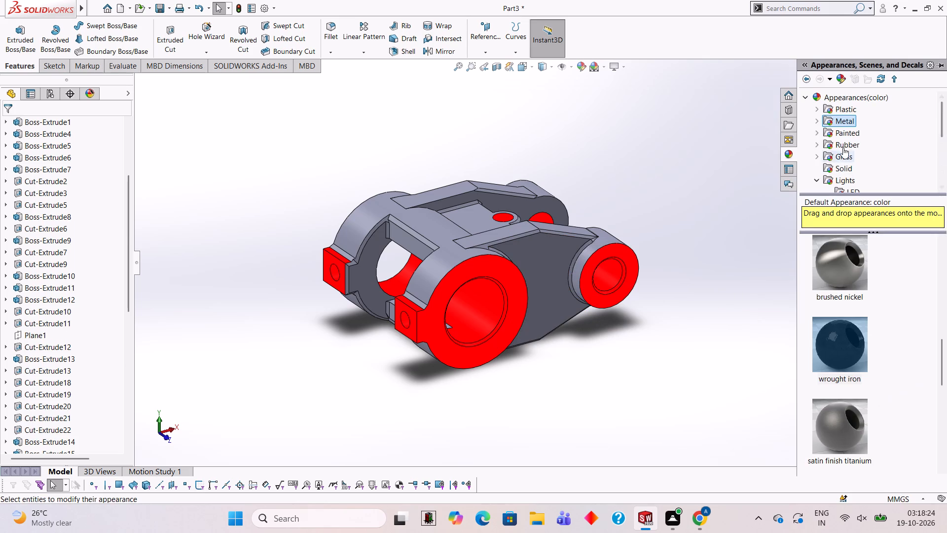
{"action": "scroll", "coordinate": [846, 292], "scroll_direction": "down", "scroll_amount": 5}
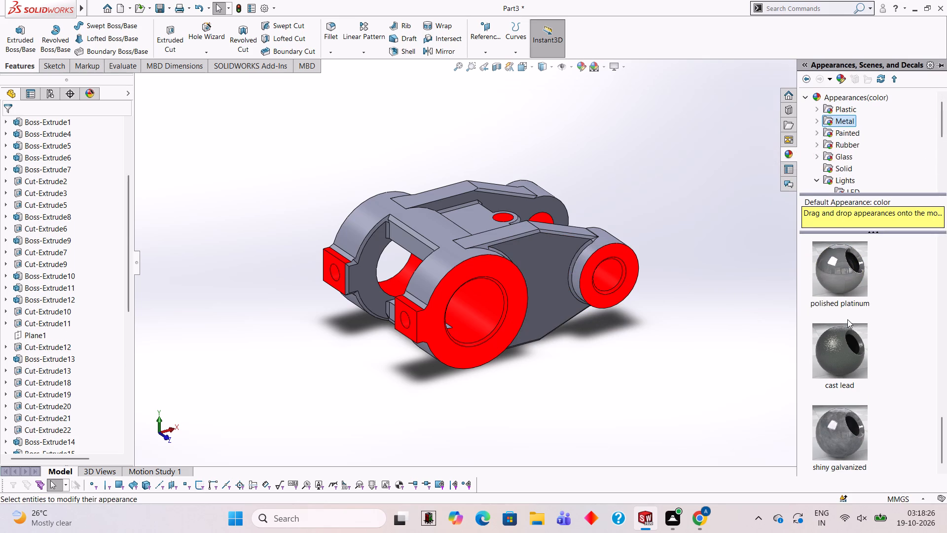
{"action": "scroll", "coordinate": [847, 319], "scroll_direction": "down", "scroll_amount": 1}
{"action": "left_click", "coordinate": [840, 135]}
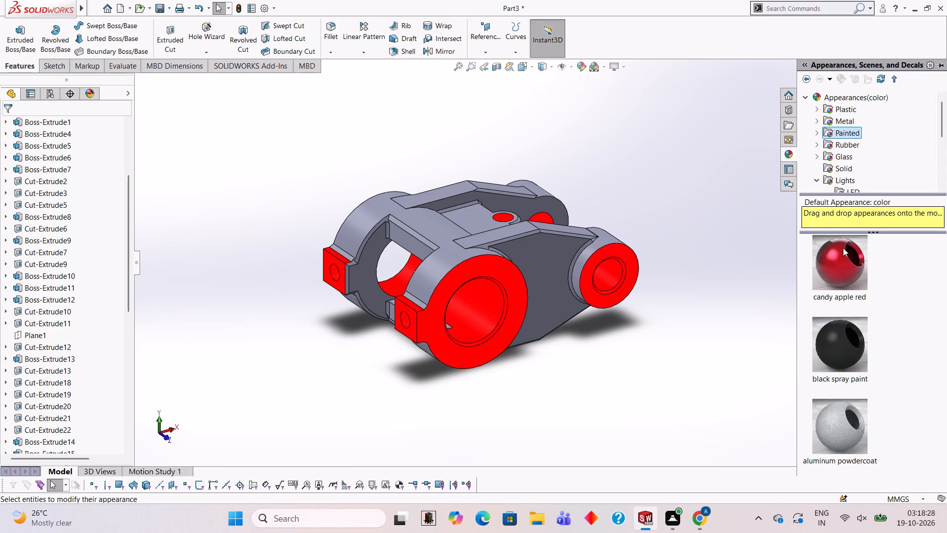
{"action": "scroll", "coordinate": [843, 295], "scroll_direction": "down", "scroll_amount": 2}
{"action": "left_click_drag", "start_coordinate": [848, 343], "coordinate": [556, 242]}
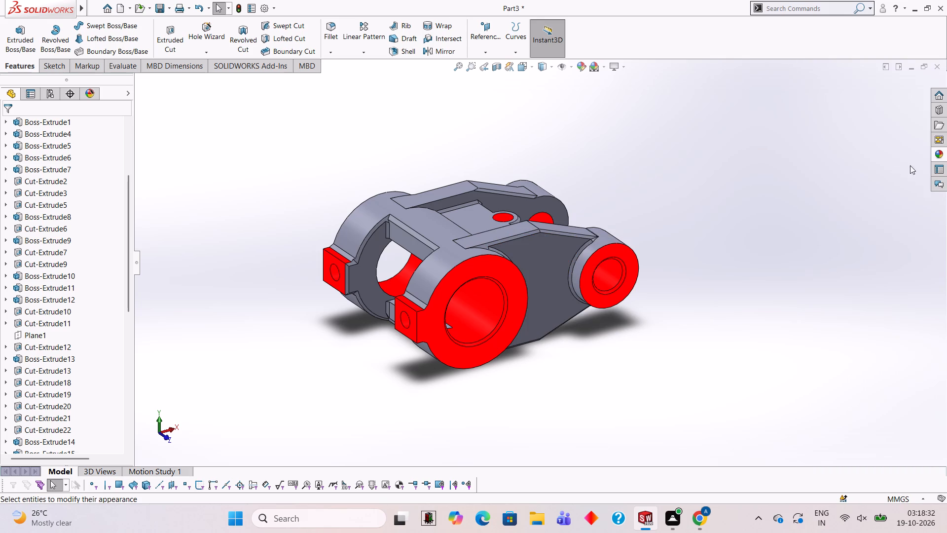
Browse the Steel, Chrome and Aluminum metal appearances for a finish for the grey body.
{"action": "left_click", "coordinate": [935, 156]}
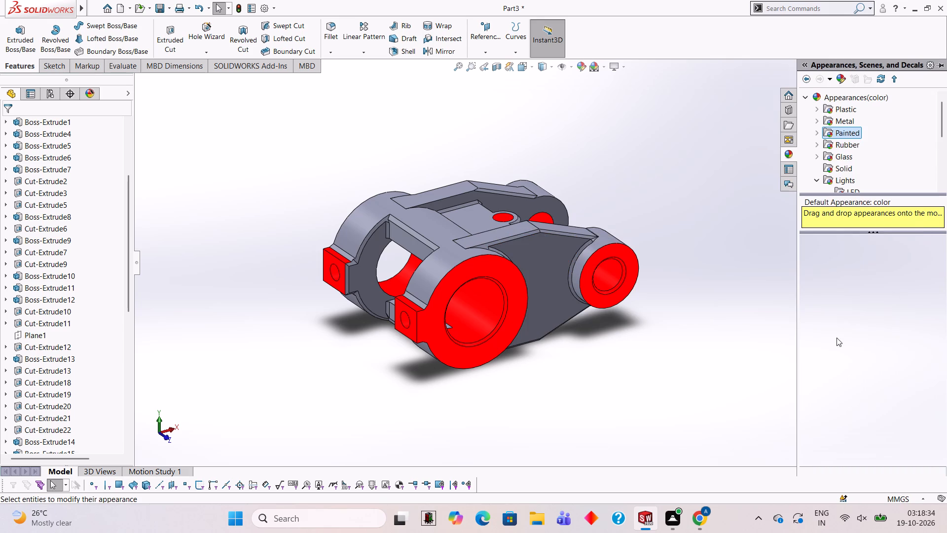
{"action": "scroll", "coordinate": [837, 338], "scroll_direction": "down", "scroll_amount": 2}
{"action": "left_click", "coordinate": [838, 118]}
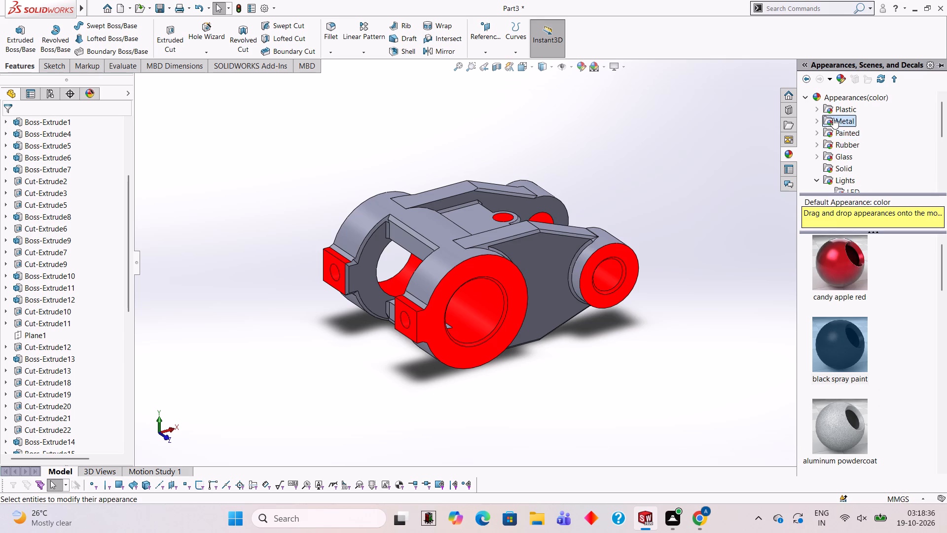
{"action": "left_click", "coordinate": [818, 116]}
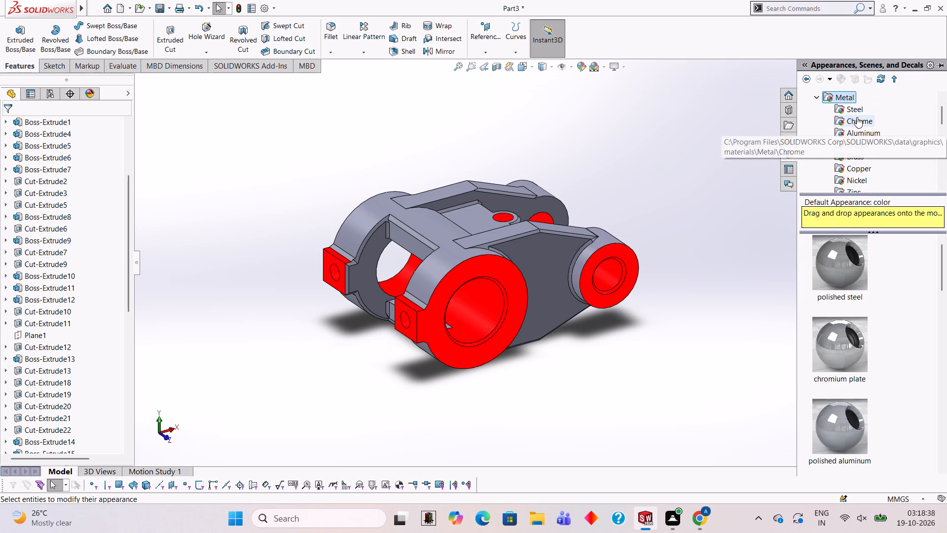
{"action": "left_click", "coordinate": [857, 111]}
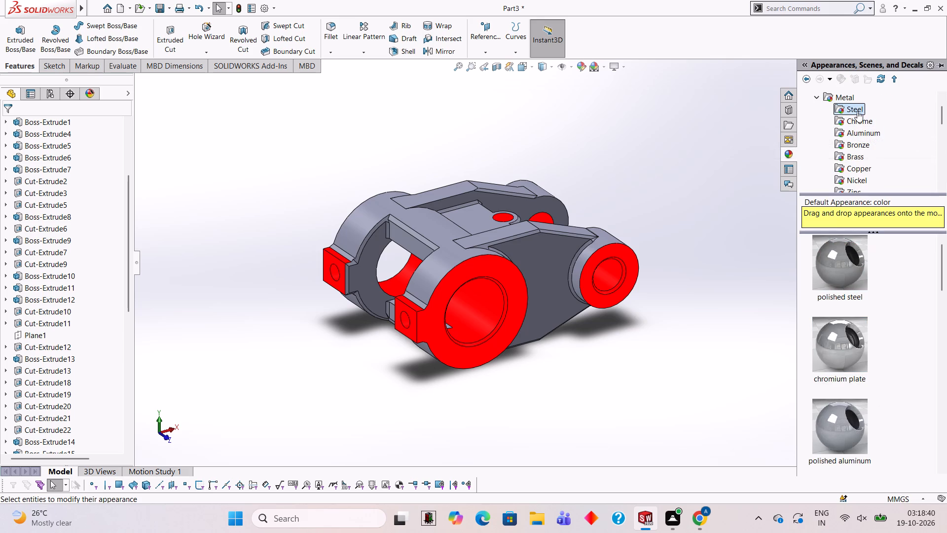
{"action": "left_click", "coordinate": [858, 118]}
{"action": "scroll", "coordinate": [856, 295], "scroll_direction": "down", "scroll_amount": 3}
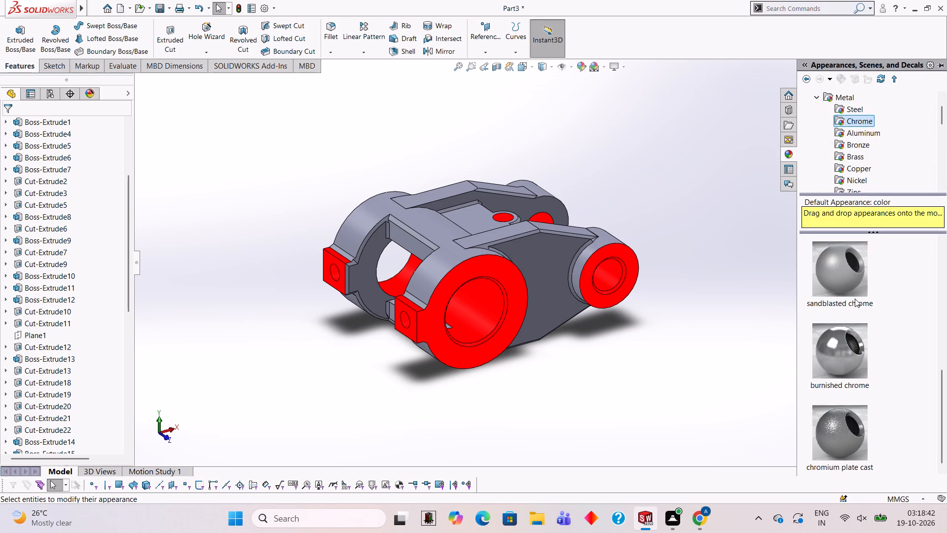
{"action": "scroll", "coordinate": [855, 299], "scroll_direction": "down", "scroll_amount": 5}
{"action": "left_click", "coordinate": [851, 133]}
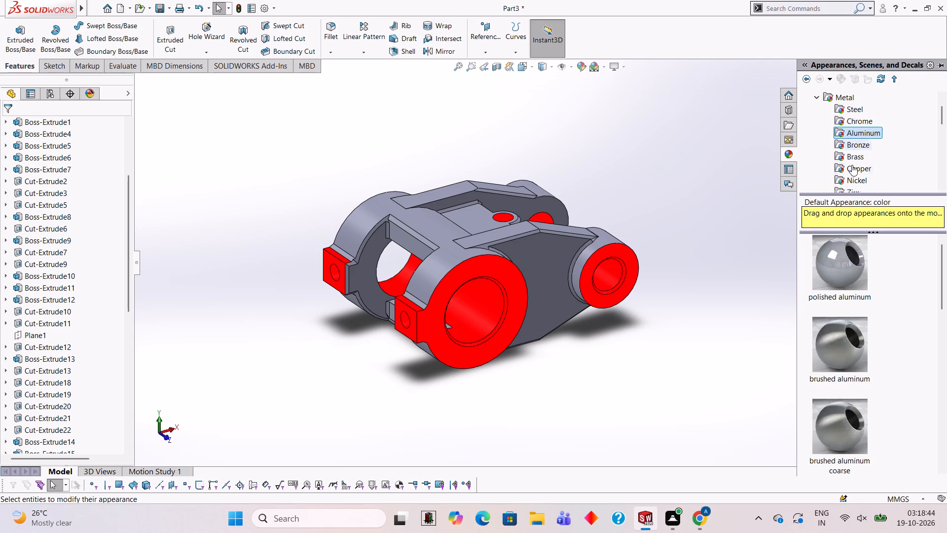
{"action": "scroll", "coordinate": [850, 285], "scroll_direction": "down", "scroll_amount": 9}
{"action": "scroll", "coordinate": [849, 286], "scroll_direction": "up", "scroll_amount": 3}
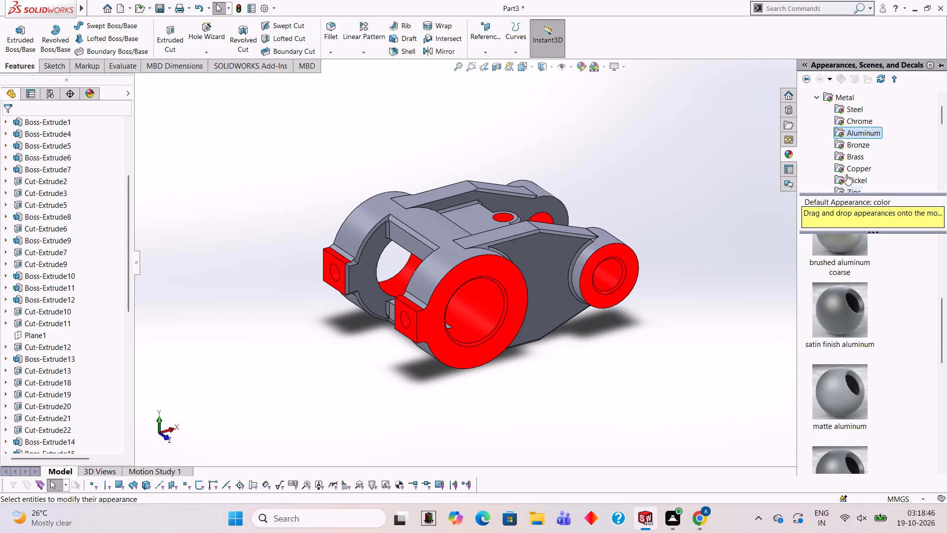
Browse the Bronze, Brass, Copper, Nickel and Zinc metal appearances for a finish for the grey body.
{"action": "left_click", "coordinate": [848, 145]}
{"action": "scroll", "coordinate": [846, 306], "scroll_direction": "down", "scroll_amount": 5}
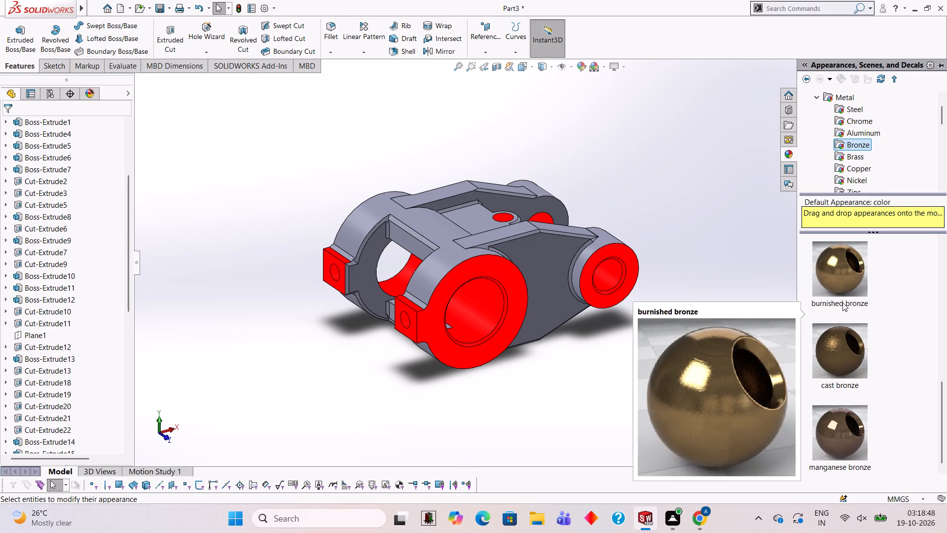
{"action": "left_click", "coordinate": [853, 158]}
{"action": "scroll", "coordinate": [850, 273], "scroll_direction": "down", "scroll_amount": 5}
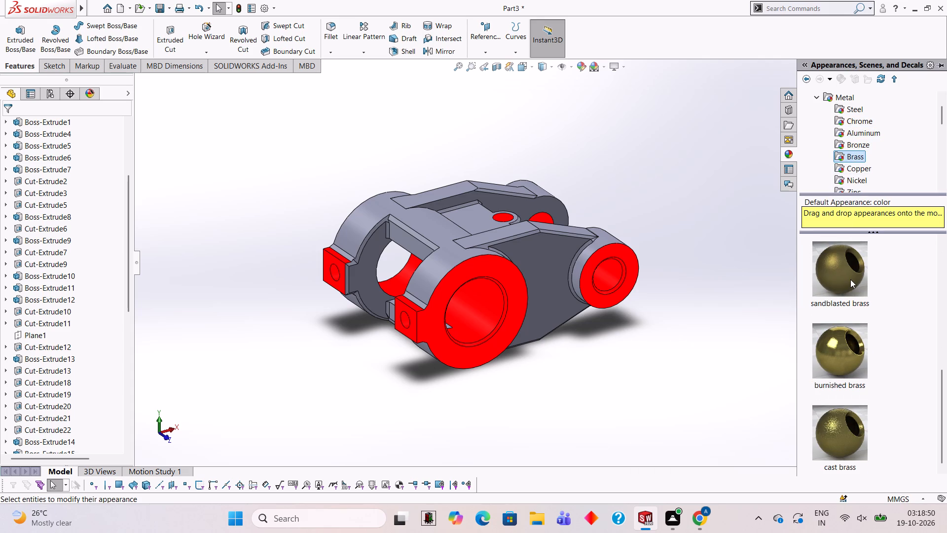
{"action": "scroll", "coordinate": [850, 279], "scroll_direction": "down", "scroll_amount": 1}
{"action": "left_click", "coordinate": [855, 168]}
{"action": "scroll", "coordinate": [849, 305], "scroll_direction": "down", "scroll_amount": 4}
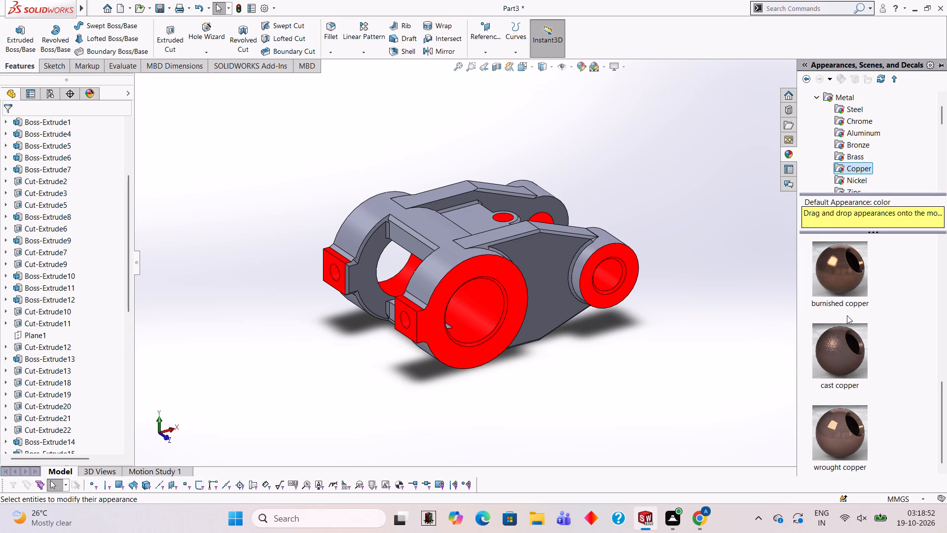
{"action": "scroll", "coordinate": [847, 315], "scroll_direction": "down", "scroll_amount": 5}
{"action": "left_click", "coordinate": [854, 180]}
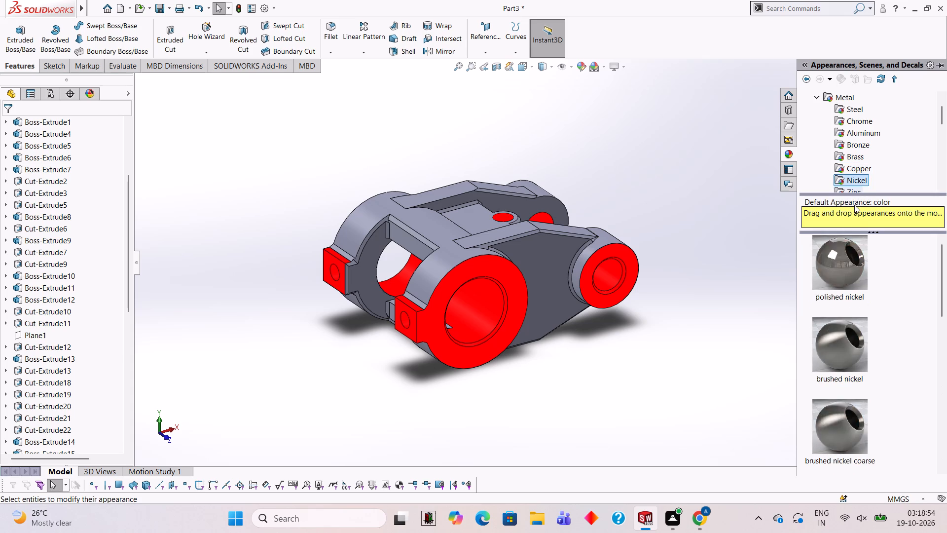
{"action": "scroll", "coordinate": [852, 288], "scroll_direction": "down", "scroll_amount": 6}
{"action": "scroll", "coordinate": [851, 180], "scroll_direction": "down", "scroll_amount": 1}
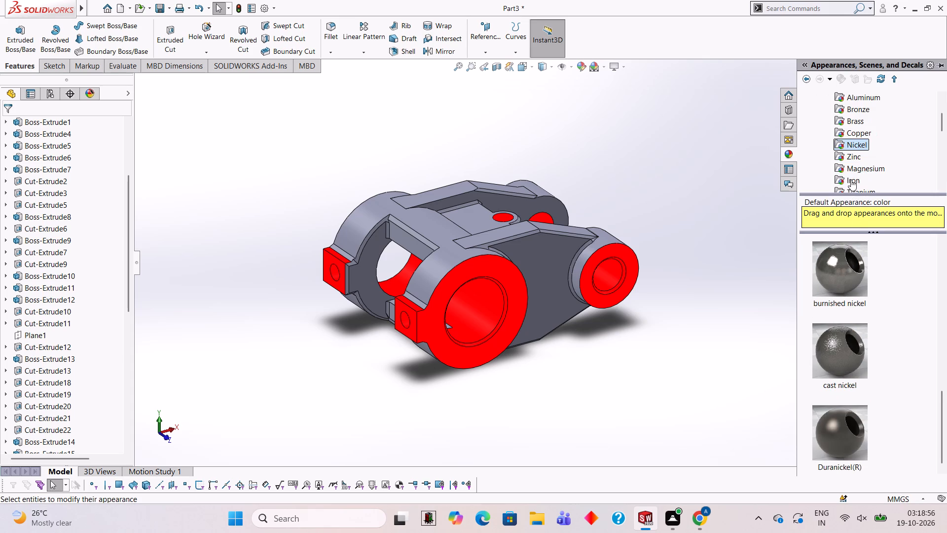
{"action": "left_click", "coordinate": [854, 157]}
{"action": "scroll", "coordinate": [854, 276], "scroll_direction": "down", "scroll_amount": 6}
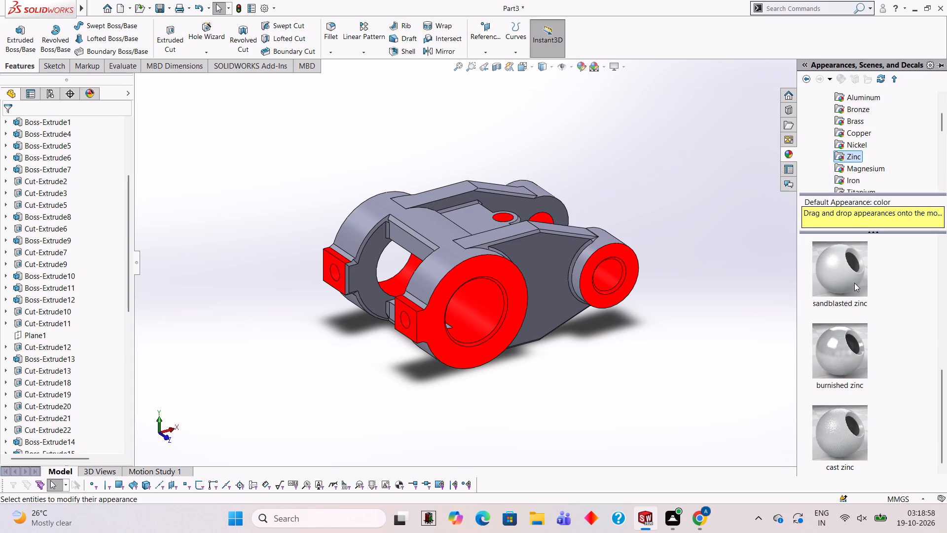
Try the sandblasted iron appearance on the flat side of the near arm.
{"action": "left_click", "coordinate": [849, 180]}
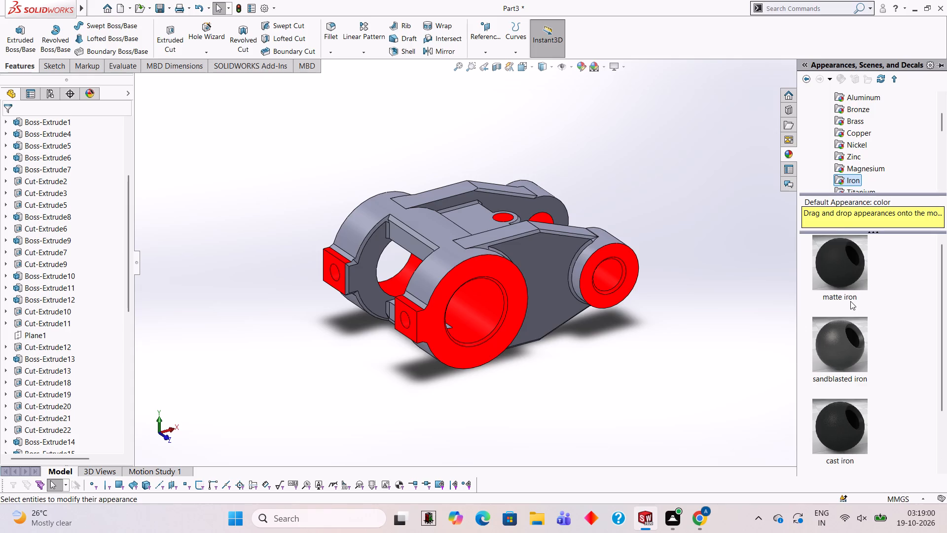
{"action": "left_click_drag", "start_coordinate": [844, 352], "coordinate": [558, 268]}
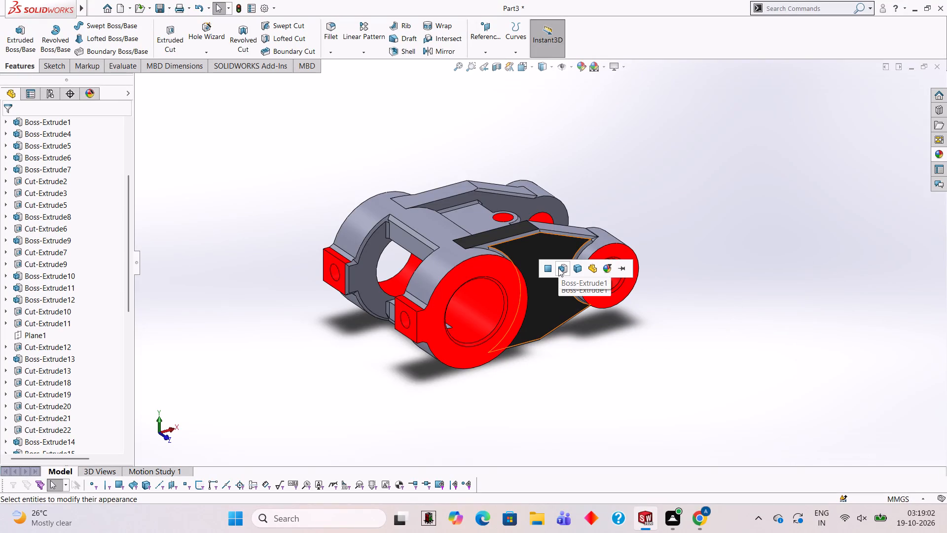
Compare the matte, sandblasted, cast and wrought finishes among the Iron appearances.
{"action": "left_click", "coordinate": [936, 152]}
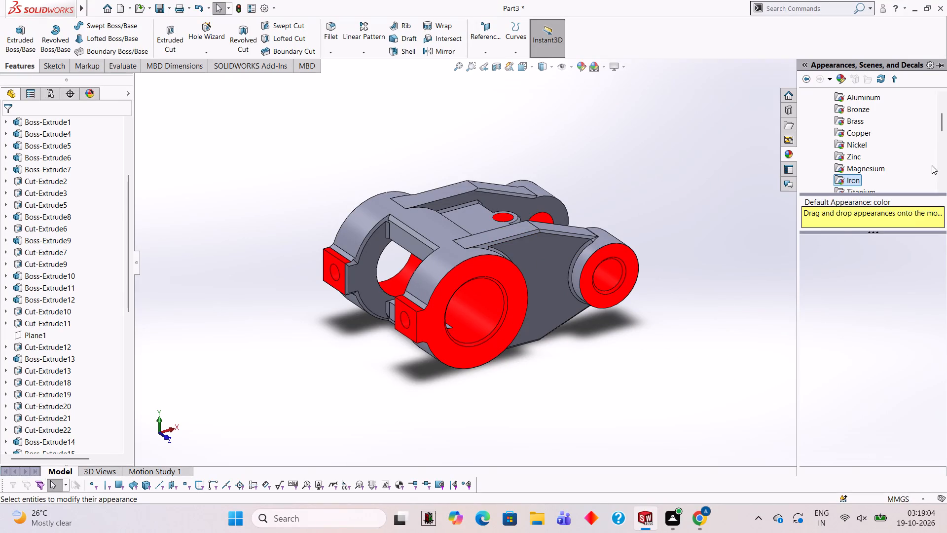
{"action": "scroll", "coordinate": [843, 305], "scroll_direction": "down", "scroll_amount": 4}
{"action": "scroll", "coordinate": [852, 334], "scroll_direction": "up", "scroll_amount": 1}
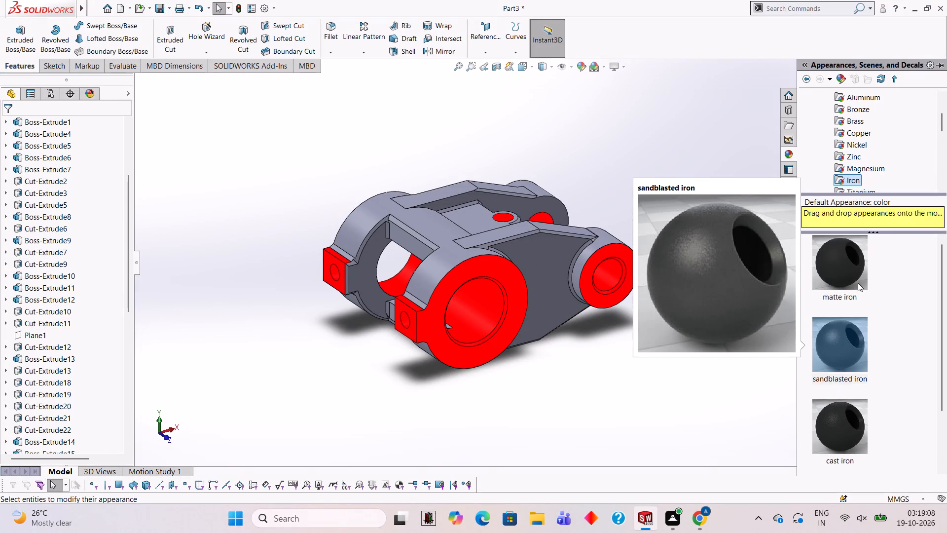
{"action": "scroll", "coordinate": [858, 283], "scroll_direction": "up", "scroll_amount": 3}
{"action": "scroll", "coordinate": [850, 318], "scroll_direction": "down", "scroll_amount": 4}
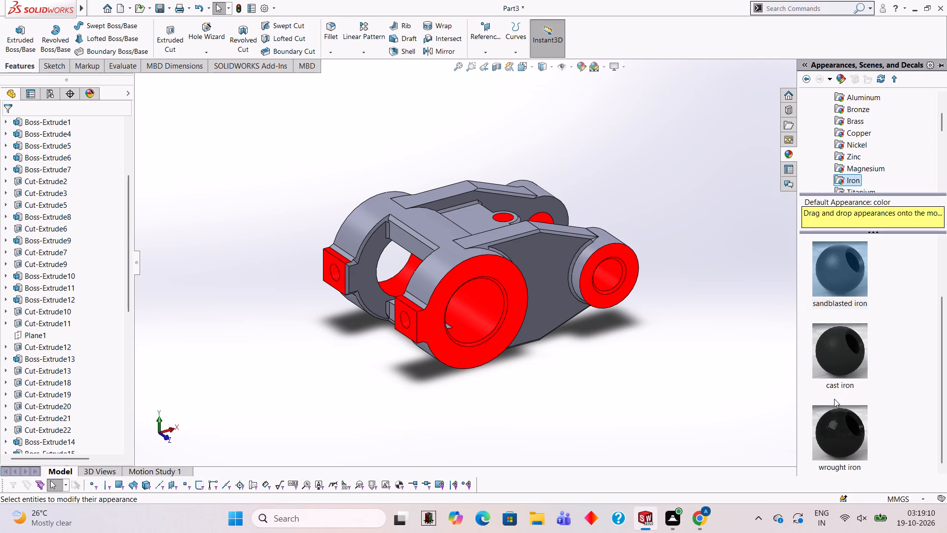
{"action": "scroll", "coordinate": [835, 398], "scroll_direction": "up", "scroll_amount": 2}
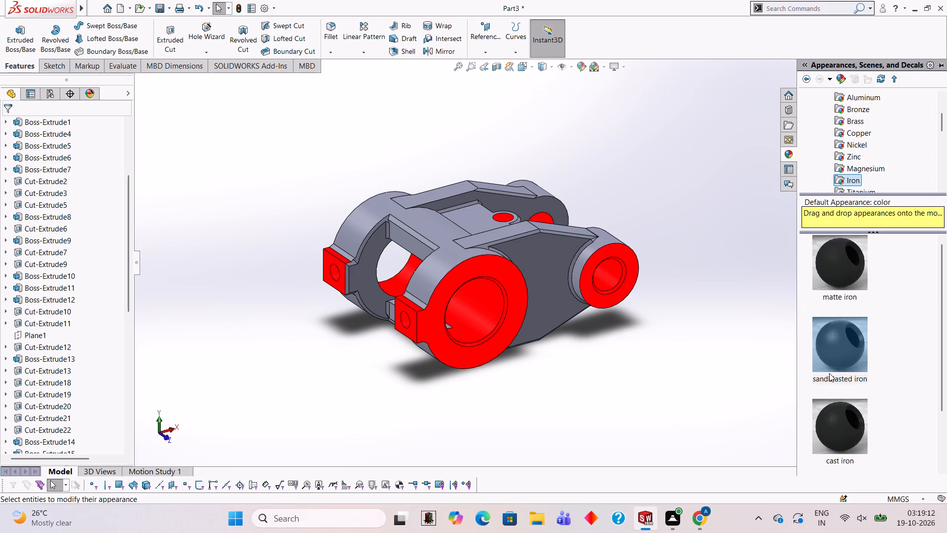
{"action": "scroll", "coordinate": [839, 344], "scroll_direction": "down", "scroll_amount": 3}
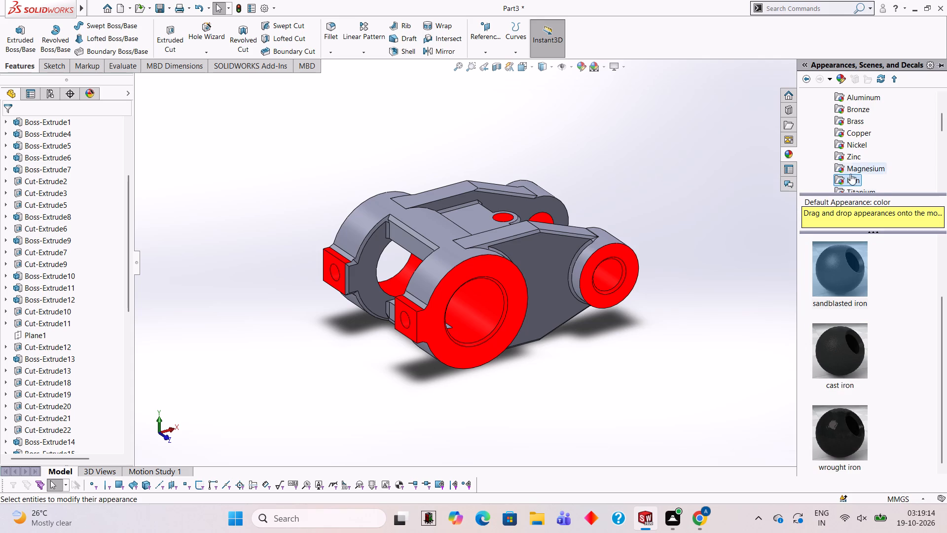
Browse the Titanium, Tungsten, Gold, Silver and Platinum metal appearances for a finish for the grey body.
{"action": "scroll", "coordinate": [851, 166], "scroll_direction": "down", "scroll_amount": 1}
{"action": "left_click", "coordinate": [855, 152]}
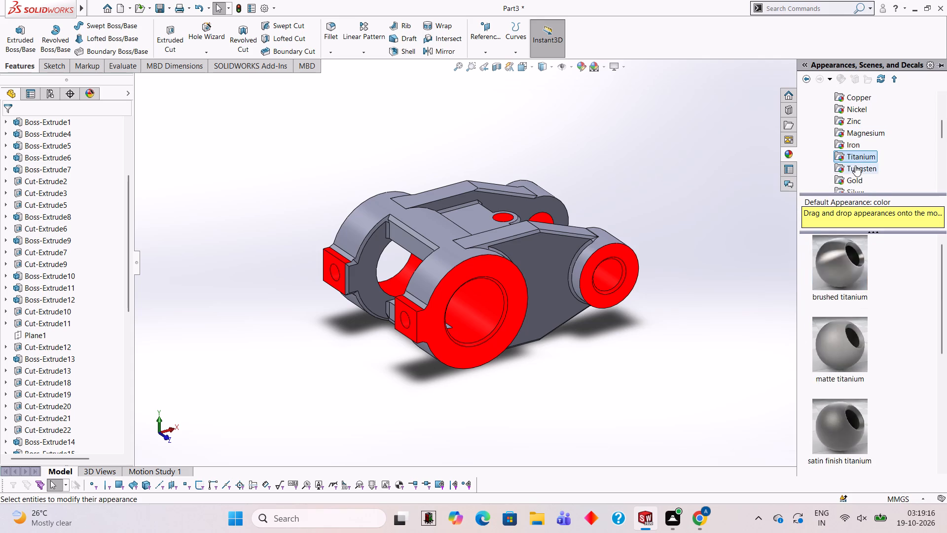
{"action": "scroll", "coordinate": [847, 328], "scroll_direction": "down", "scroll_amount": 5}
{"action": "left_click", "coordinate": [857, 171]}
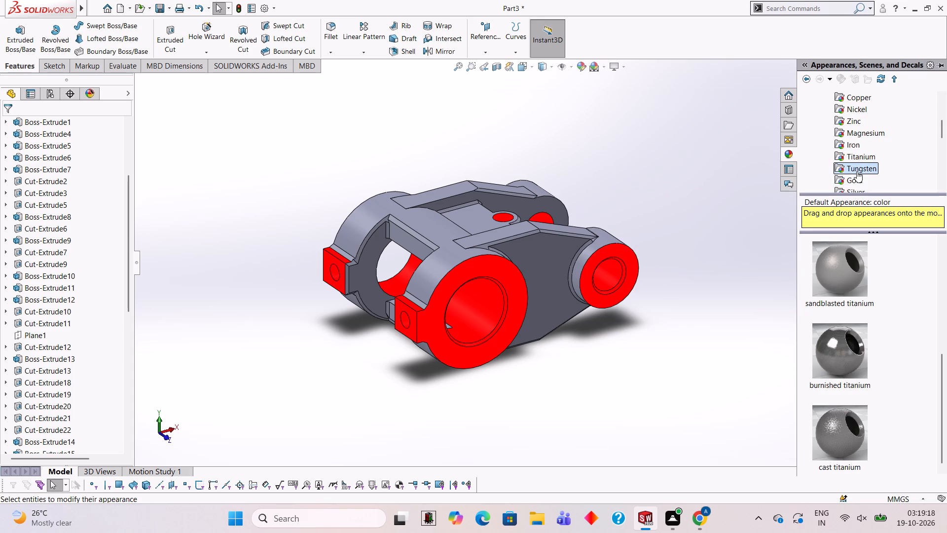
{"action": "scroll", "coordinate": [859, 261], "scroll_direction": "down", "scroll_amount": 5}
{"action": "left_click", "coordinate": [855, 177]}
{"action": "scroll", "coordinate": [853, 309], "scroll_direction": "down", "scroll_amount": 6}
{"action": "scroll", "coordinate": [857, 183], "scroll_direction": "down", "scroll_amount": 1}
{"action": "left_click", "coordinate": [857, 156]}
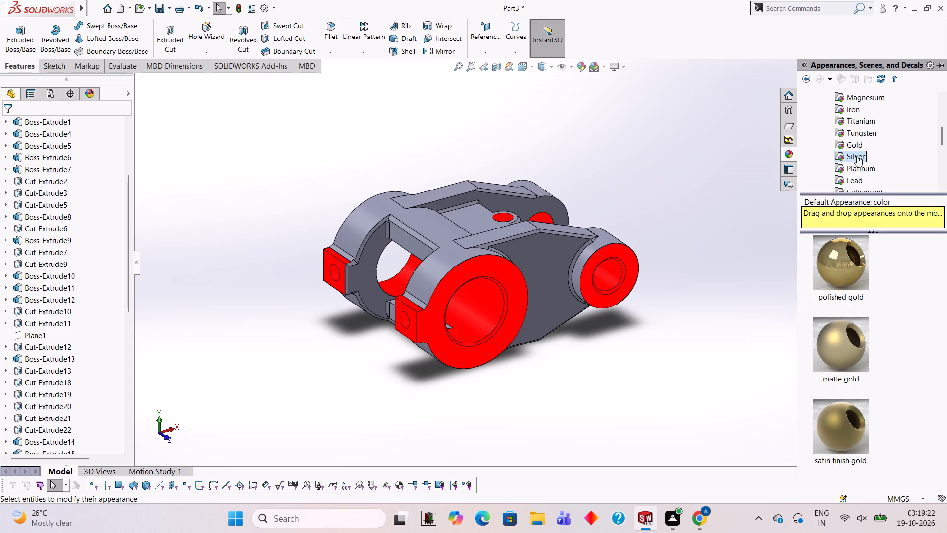
{"action": "scroll", "coordinate": [852, 297], "scroll_direction": "down", "scroll_amount": 6}
{"action": "left_click", "coordinate": [855, 168]}
{"action": "scroll", "coordinate": [856, 311], "scroll_direction": "down", "scroll_amount": 5}
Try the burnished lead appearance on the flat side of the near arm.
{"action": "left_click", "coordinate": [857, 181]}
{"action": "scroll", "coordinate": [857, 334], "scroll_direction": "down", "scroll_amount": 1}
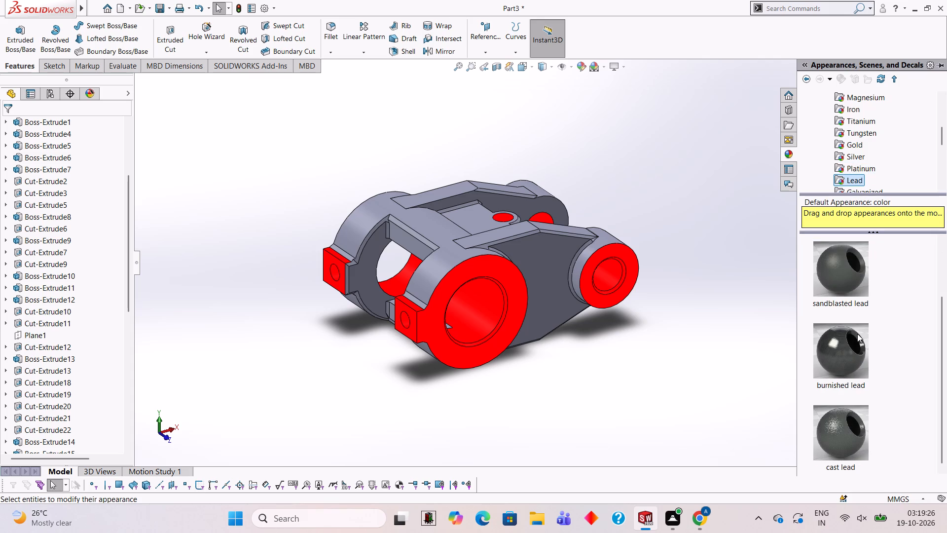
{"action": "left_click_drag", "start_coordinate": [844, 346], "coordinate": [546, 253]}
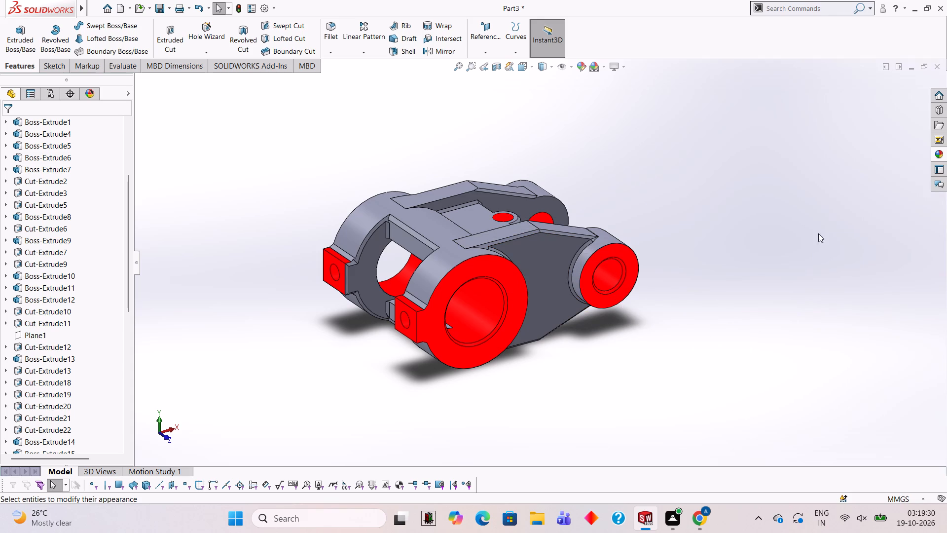
Apply the sandblasted lead appearance to the whole extruded feature that forms the near arm's plate.
{"action": "left_click", "coordinate": [936, 152]}
{"action": "scroll", "coordinate": [855, 342], "scroll_direction": "down", "scroll_amount": 2}
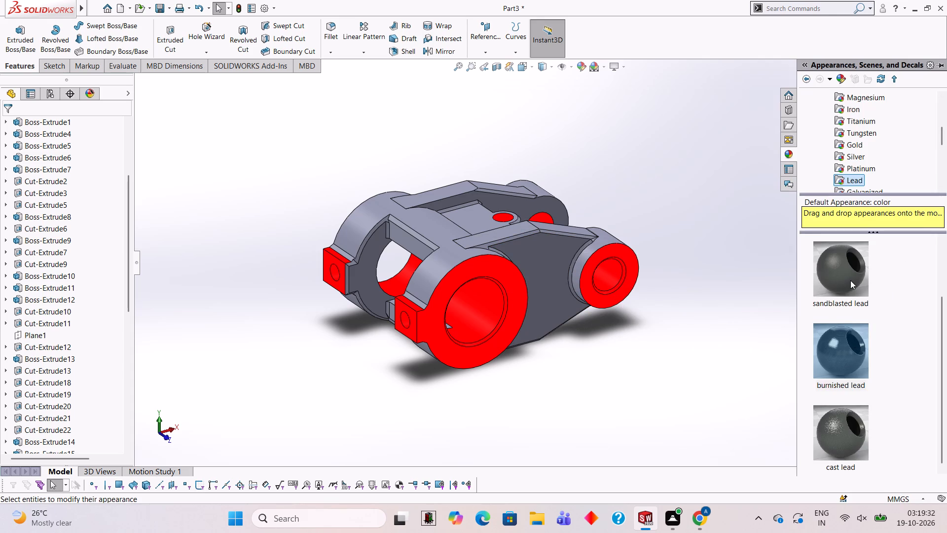
{"action": "scroll", "coordinate": [850, 280], "scroll_direction": "up", "scroll_amount": 3}
{"action": "left_click_drag", "start_coordinate": [845, 350], "coordinate": [593, 289]}
{"action": "left_click_drag", "start_coordinate": [581, 282], "coordinate": [538, 254]}
{"action": "left_click", "coordinate": [943, 151]}
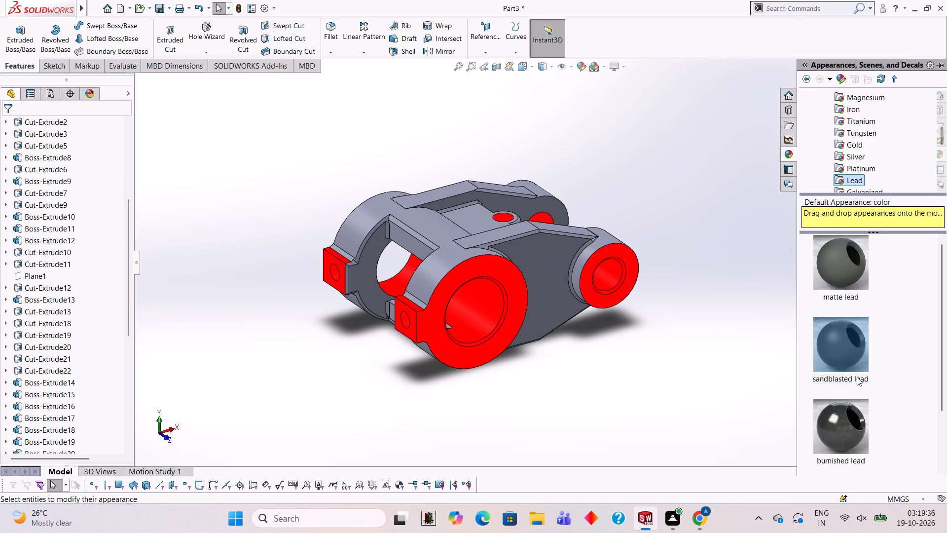
{"action": "left_click_drag", "start_coordinate": [851, 344], "coordinate": [562, 255]}
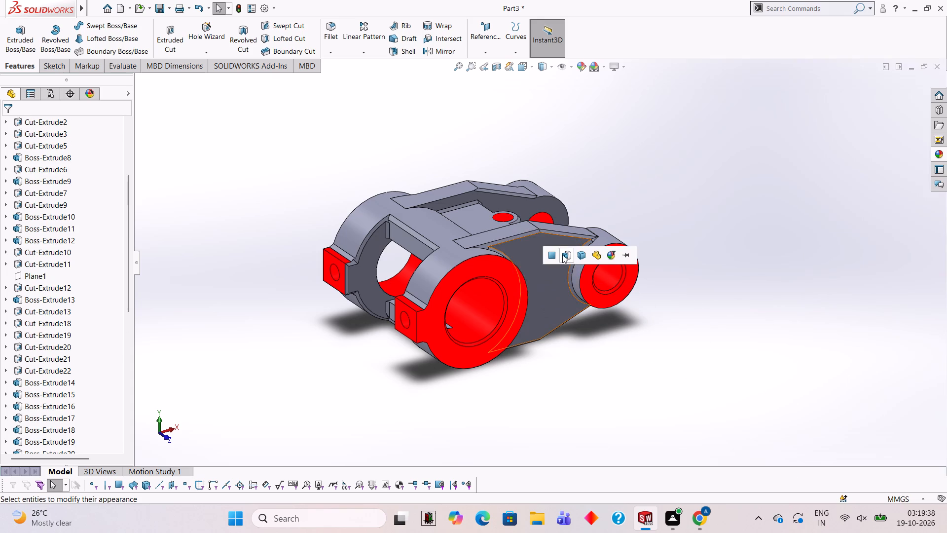
{"action": "left_click", "coordinate": [562, 255]}
{"action": "scroll", "coordinate": [557, 255], "scroll_direction": "down", "scroll_amount": 4}
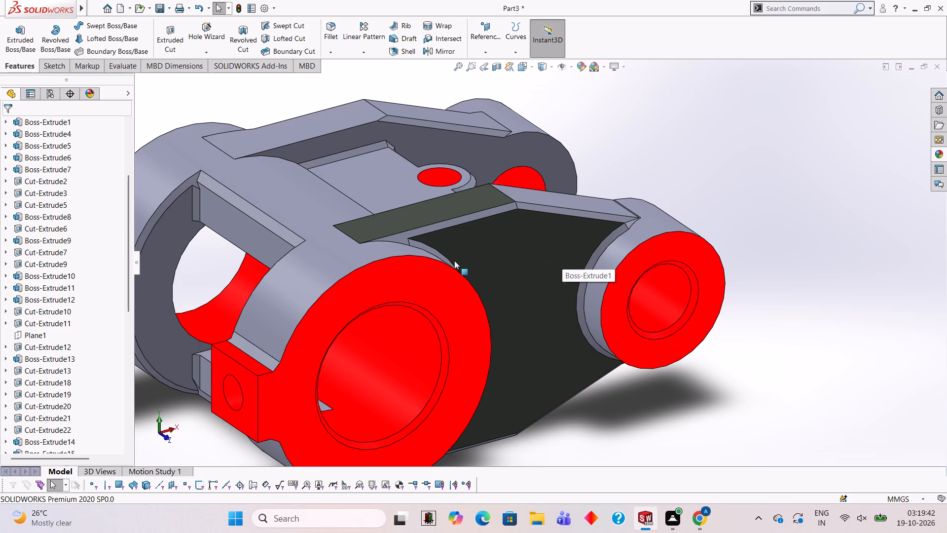
Apply the sandblasted lead appearance to the bracket's whole solid body.
{"action": "scroll", "coordinate": [470, 220], "scroll_direction": "down", "scroll_amount": 3}
{"action": "scroll", "coordinate": [552, 262], "scroll_direction": "up", "scroll_amount": 4}
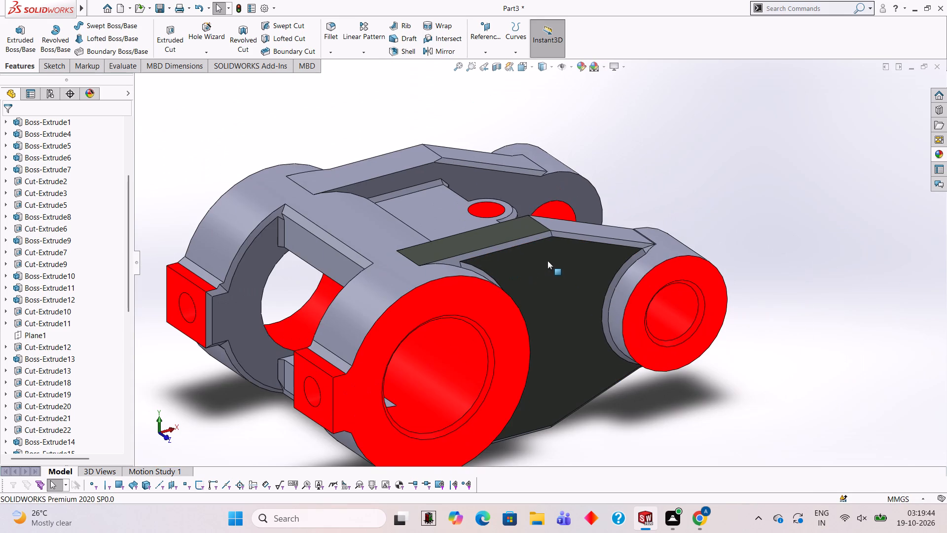
{"action": "scroll", "coordinate": [518, 319], "scroll_direction": "up", "scroll_amount": 2}
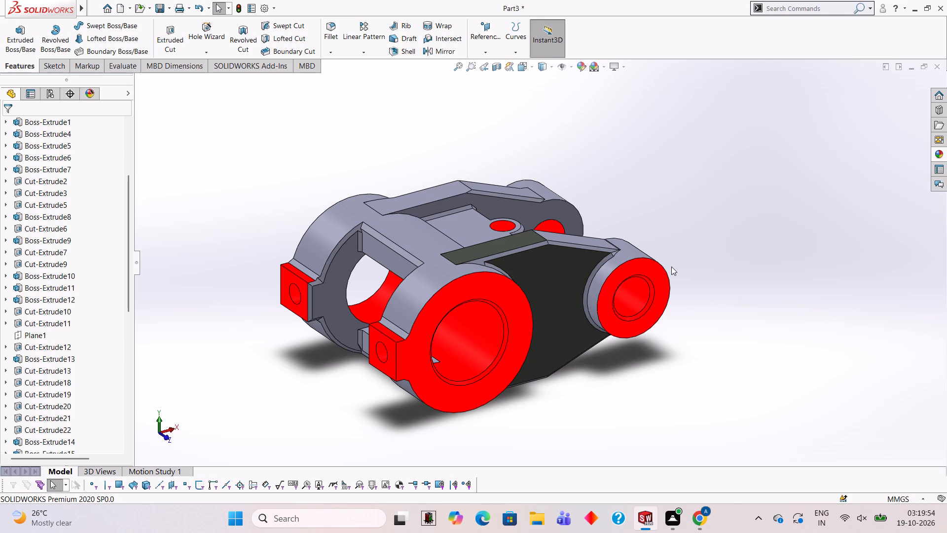
{"action": "left_click", "coordinate": [945, 157]}
{"action": "left_click_drag", "start_coordinate": [833, 342], "coordinate": [576, 357]}
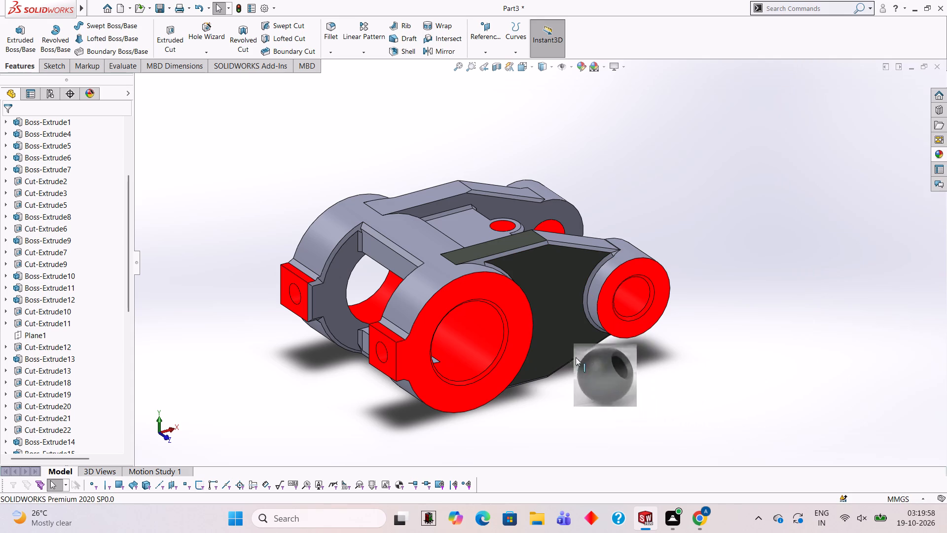
{"action": "left_click_drag", "start_coordinate": [576, 357], "coordinate": [425, 212]}
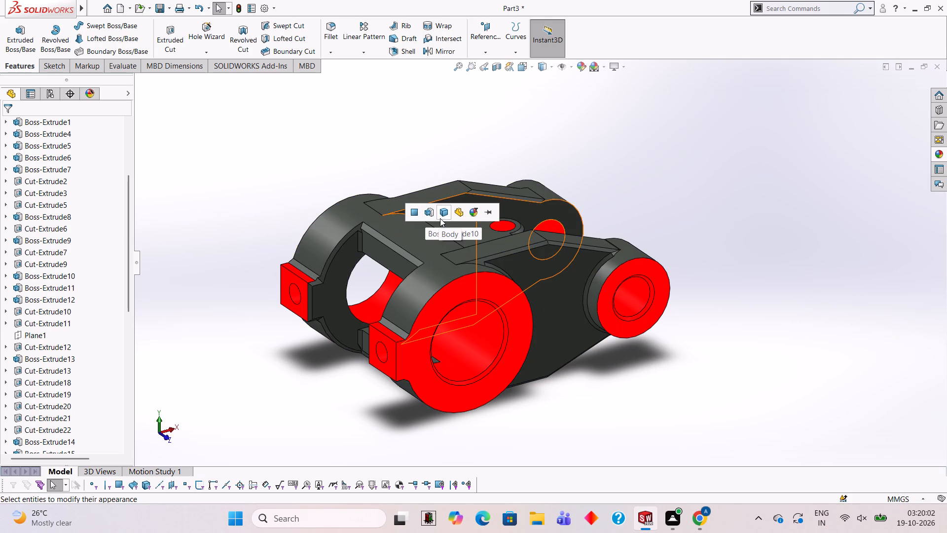
{"action": "left_click", "coordinate": [440, 218]}
Apply the sandblasted lead appearance to the chamfer feature around the large and small bore edges on the near arm's outer side.
{"action": "scroll", "coordinate": [479, 318], "scroll_direction": "up", "scroll_amount": 1}
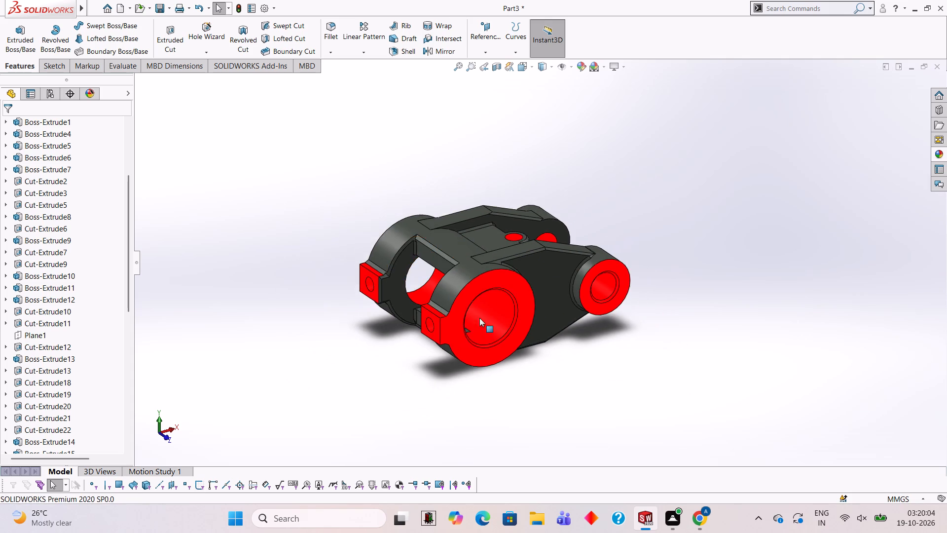
{"action": "scroll", "coordinate": [479, 318], "scroll_direction": "up", "scroll_amount": 2}
{"action": "scroll", "coordinate": [486, 319], "scroll_direction": "down", "scroll_amount": 2}
{"action": "scroll", "coordinate": [581, 210], "scroll_direction": "down", "scroll_amount": 1}
{"action": "middle_click_drag", "start_coordinate": [583, 206], "coordinate": [575, 228]}
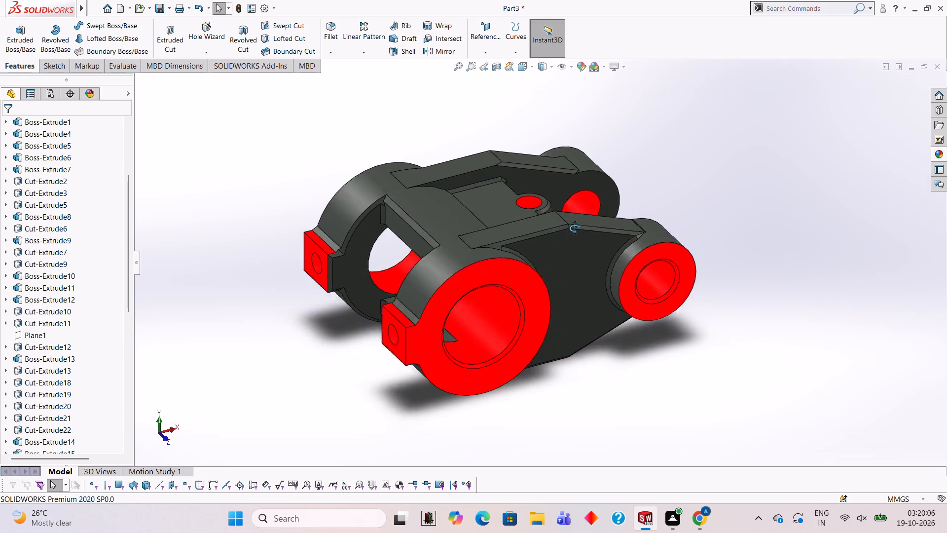
{"action": "middle_click_drag", "start_coordinate": [575, 228], "coordinate": [592, 190]}
{"action": "scroll", "coordinate": [532, 258], "scroll_direction": "up", "scroll_amount": 2}
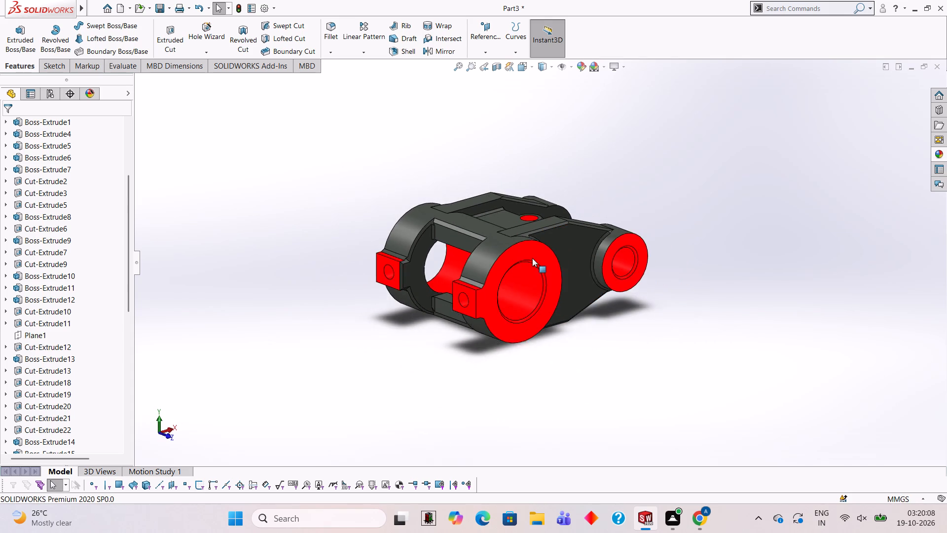
{"action": "scroll", "coordinate": [532, 258], "scroll_direction": "down", "scroll_amount": 1}
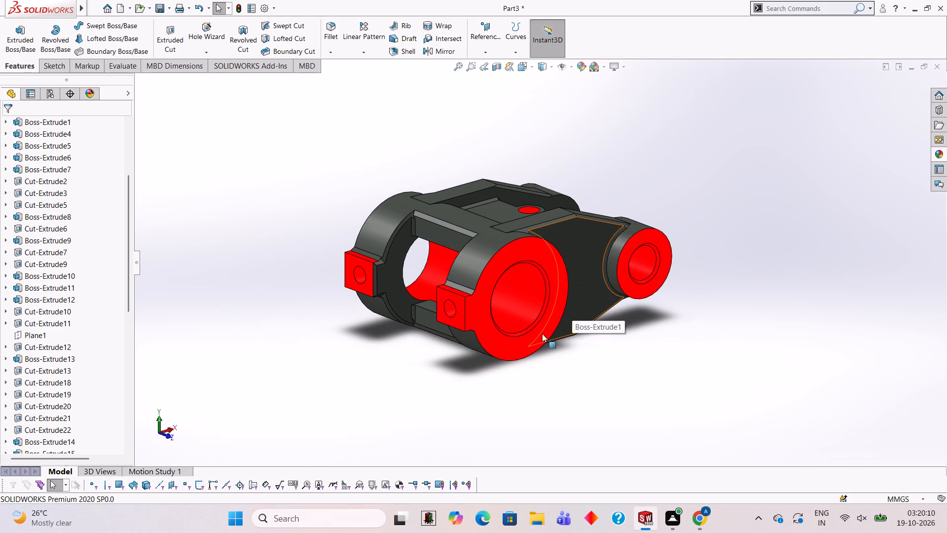
{"action": "scroll", "coordinate": [510, 306], "scroll_direction": "down", "scroll_amount": 2}
{"action": "scroll", "coordinate": [584, 282], "scroll_direction": "down", "scroll_amount": 3}
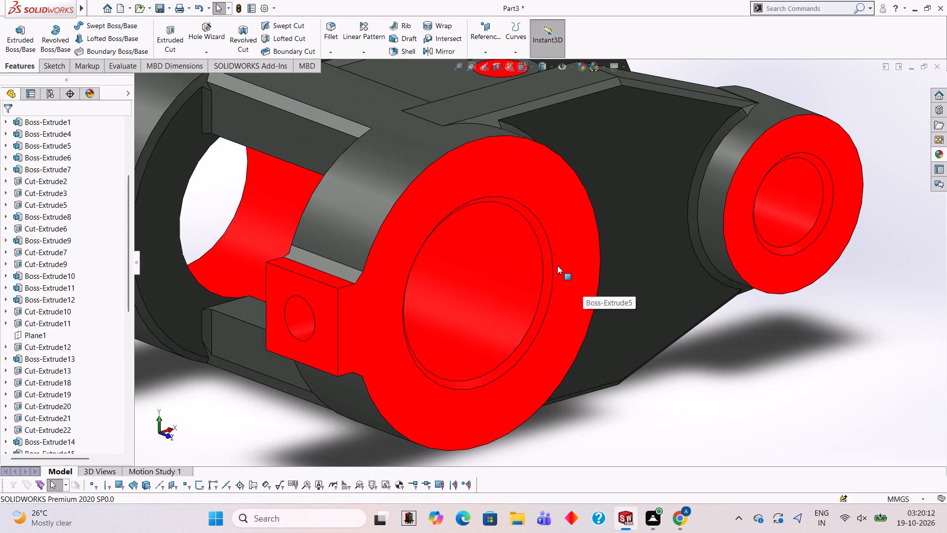
{"action": "left_click", "coordinate": [934, 157]}
{"action": "left_click_drag", "start_coordinate": [833, 344], "coordinate": [541, 278]}
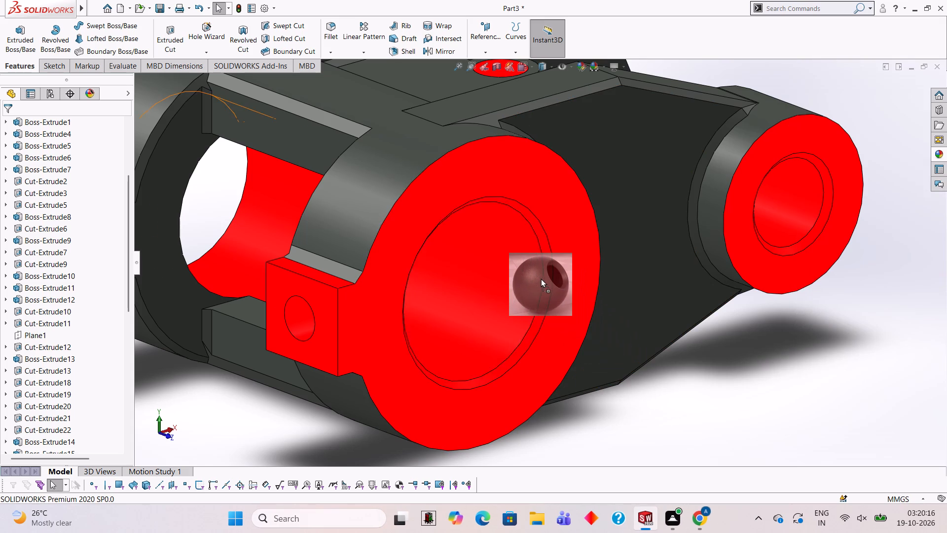
{"action": "left_click_drag", "start_coordinate": [541, 278], "coordinate": [548, 283]}
{"action": "left_click", "coordinate": [548, 283]}
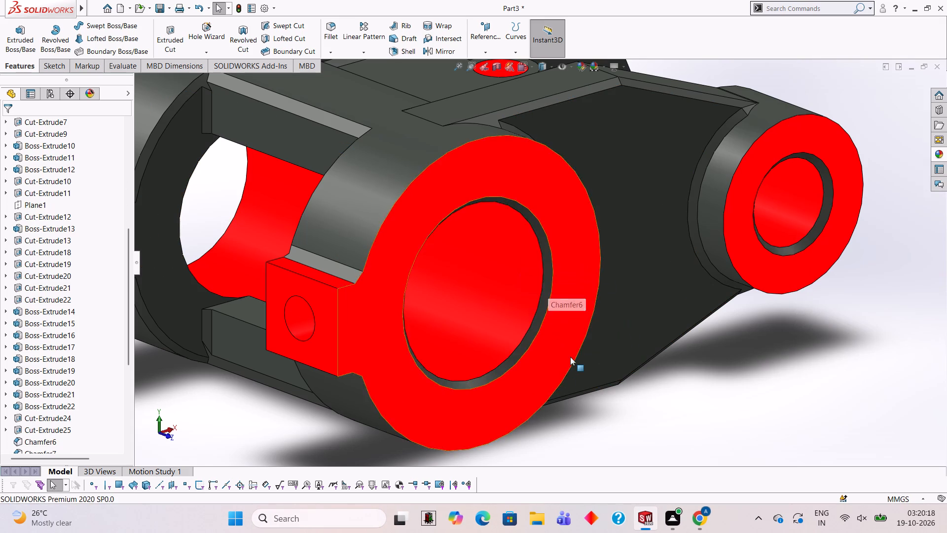
Apply the sandblasted lead appearance to the chamfer feature around the bore edges on the opposite arm's outer side.
{"action": "scroll", "coordinate": [570, 357], "scroll_direction": "up", "scroll_amount": 5}
{"action": "scroll", "coordinate": [578, 286], "scroll_direction": "down", "scroll_amount": 2}
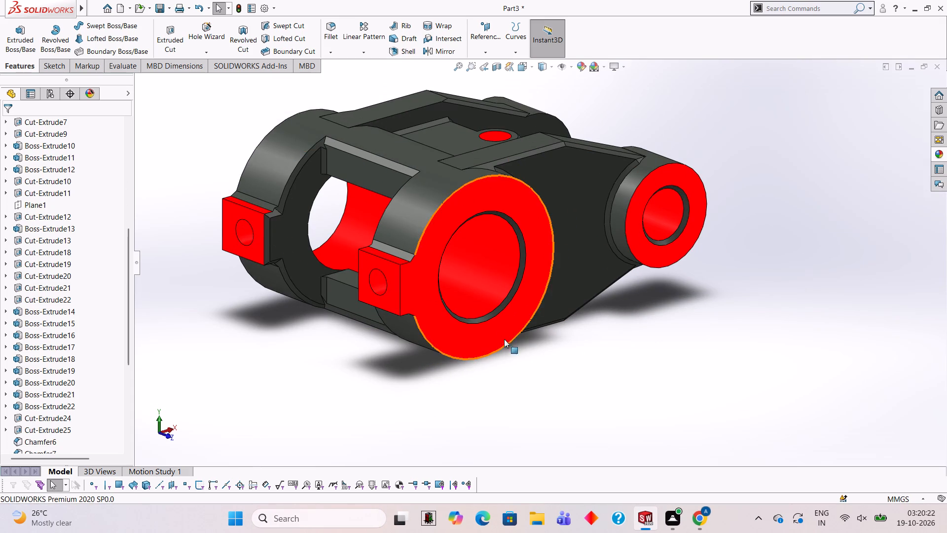
{"action": "middle_click_drag", "start_coordinate": [458, 296], "coordinate": [560, 326]}
{"action": "scroll", "coordinate": [458, 296], "scroll_direction": "down", "scroll_amount": 1}
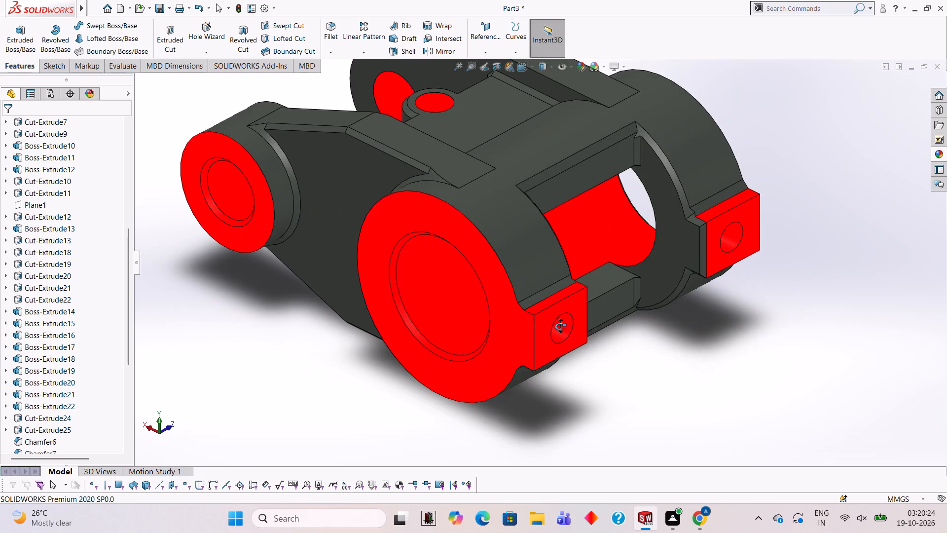
{"action": "middle_click_drag", "start_coordinate": [560, 326], "coordinate": [562, 327]}
{"action": "left_click", "coordinate": [937, 155]}
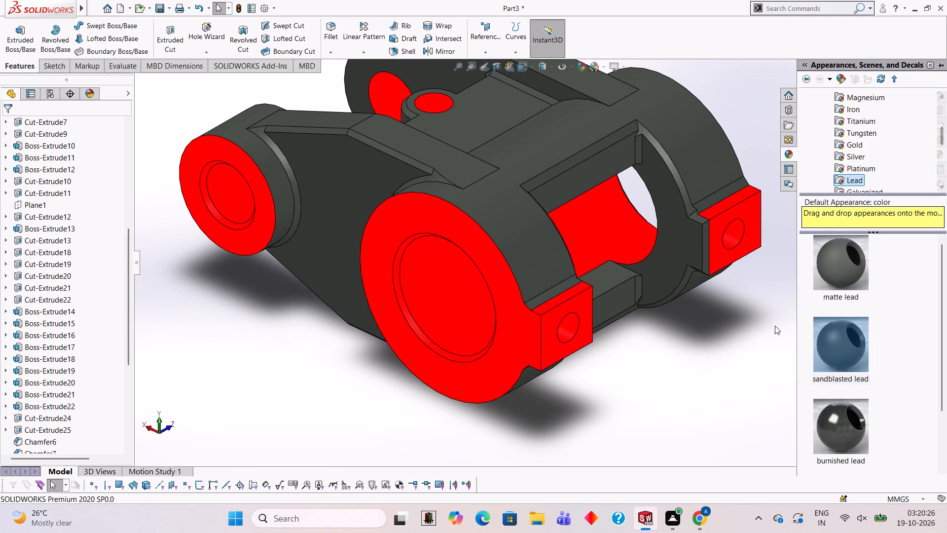
{"action": "left_click_drag", "start_coordinate": [828, 340], "coordinate": [388, 291]}
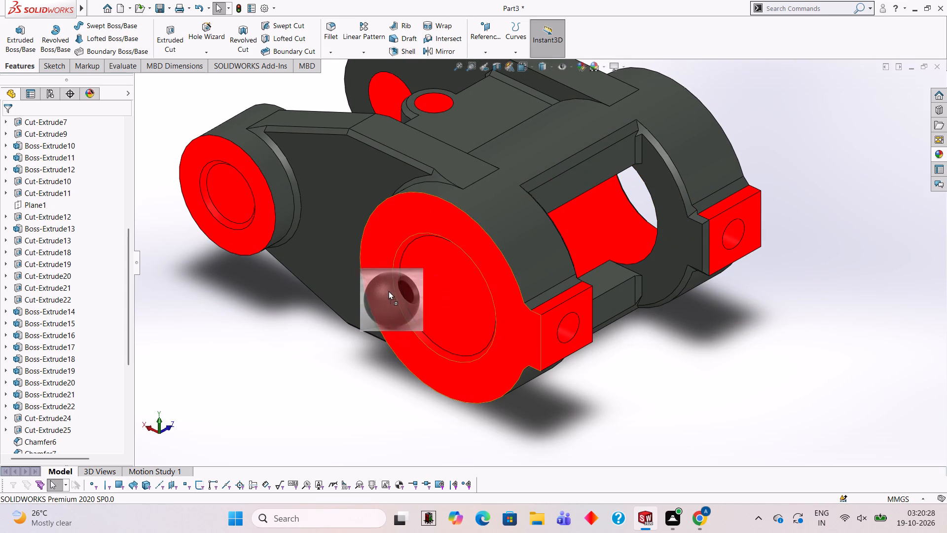
{"action": "left_click_drag", "start_coordinate": [388, 291], "coordinate": [397, 295]}
{"action": "left_click", "coordinate": [397, 295]}
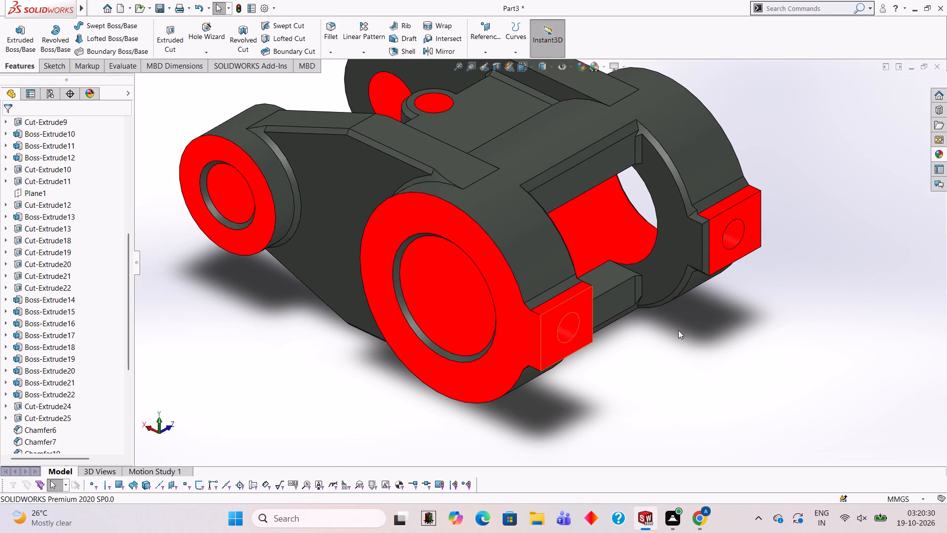
Inspect the finished two-colour bracket from several angles, checking the red faces, dark body and bore chamfers.
{"action": "scroll", "coordinate": [680, 330], "scroll_direction": "up", "scroll_amount": 3}
{"action": "middle_click_drag", "start_coordinate": [638, 310], "coordinate": [574, 273]}
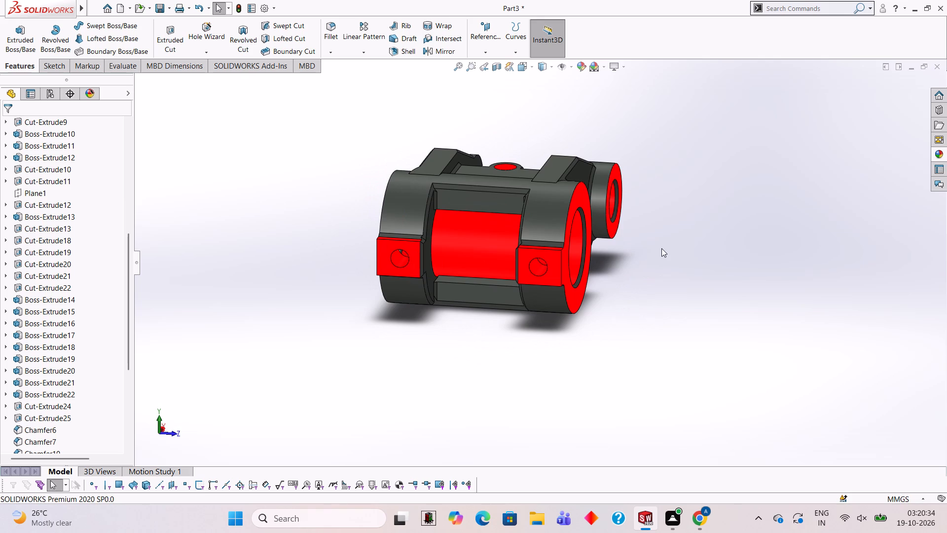
{"action": "scroll", "coordinate": [671, 268], "scroll_direction": "up", "scroll_amount": 2}
{"action": "scroll", "coordinate": [671, 268], "scroll_direction": "down", "scroll_amount": 2}
{"action": "middle_click_drag", "start_coordinate": [649, 261], "coordinate": [594, 253]}
{"action": "scroll", "coordinate": [434, 245], "scroll_direction": "up", "scroll_amount": 1}
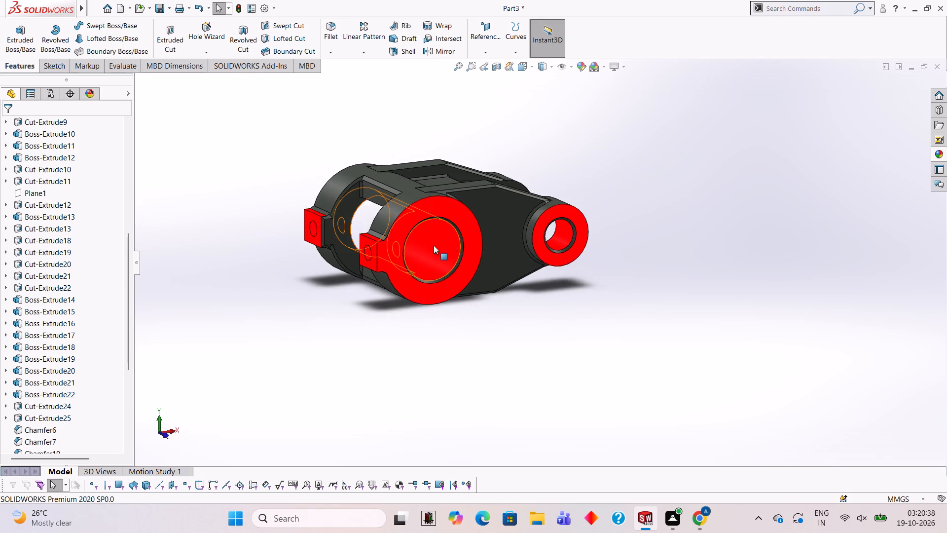
{"action": "scroll", "coordinate": [434, 245], "scroll_direction": "up", "scroll_amount": 2}
{"action": "scroll", "coordinate": [430, 238], "scroll_direction": "down", "scroll_amount": 2}
{"action": "scroll", "coordinate": [467, 255], "scroll_direction": "down", "scroll_amount": 3}
{"action": "scroll", "coordinate": [605, 193], "scroll_direction": "down", "scroll_amount": 3}
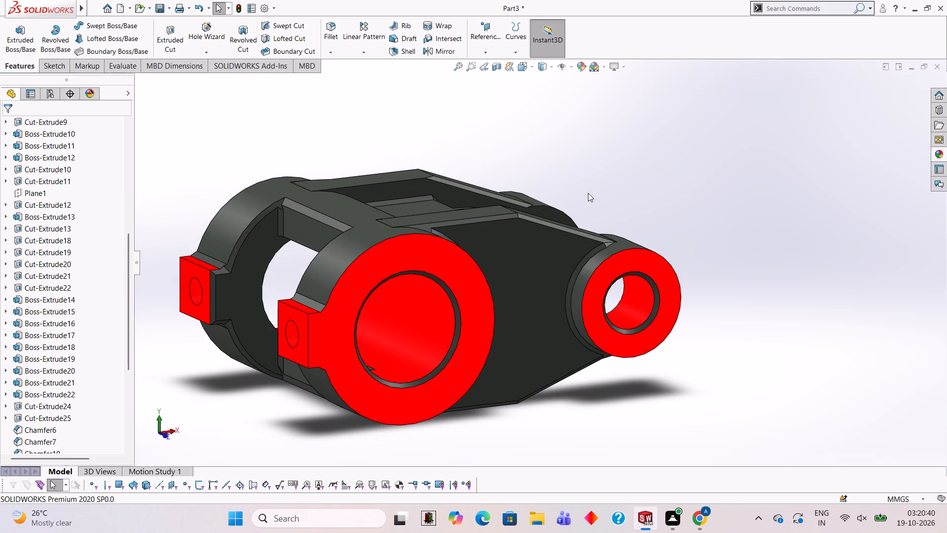
{"action": "scroll", "coordinate": [426, 287], "scroll_direction": "up", "scroll_amount": 2}
{"action": "scroll", "coordinate": [426, 287], "scroll_direction": "down", "scroll_amount": 2}
{"action": "scroll", "coordinate": [598, 201], "scroll_direction": "up", "scroll_amount": 2}
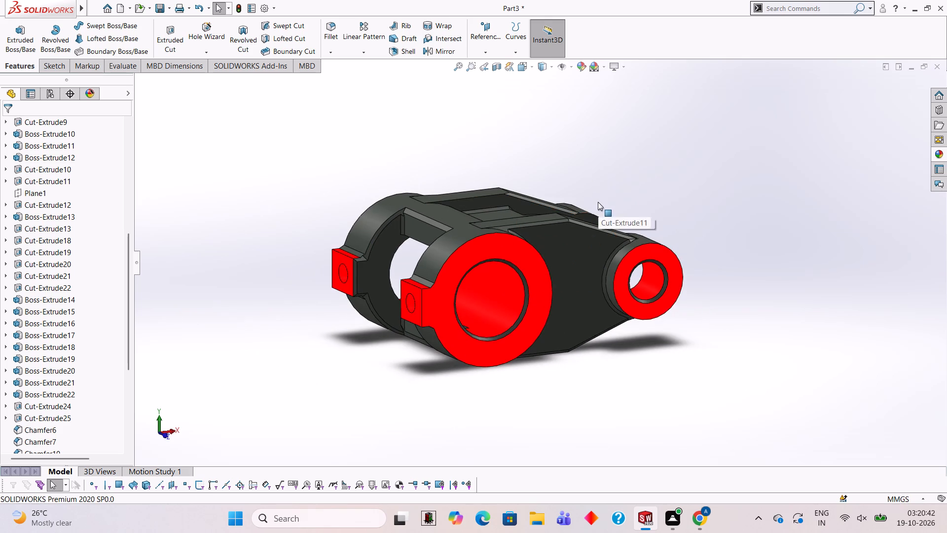
{"action": "middle_click_drag", "start_coordinate": [597, 202], "coordinate": [597, 233]}
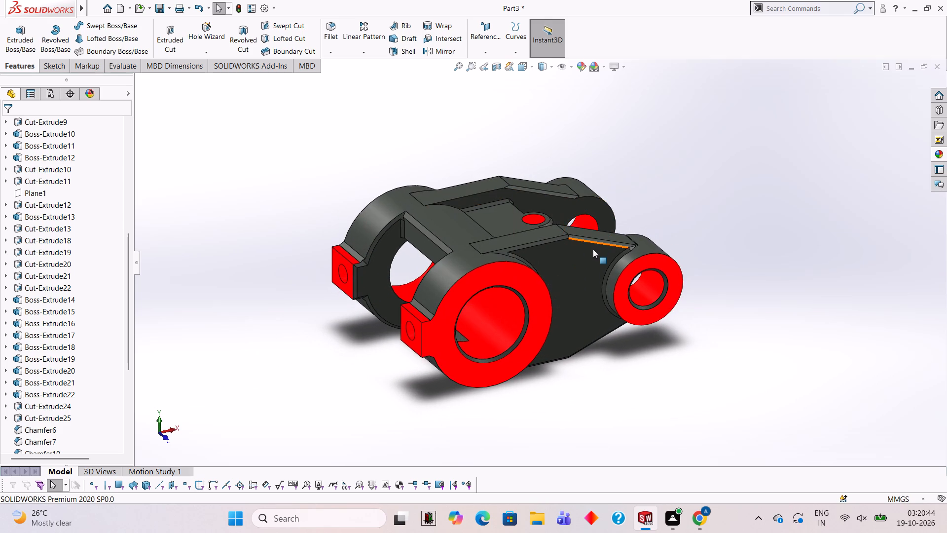
{"action": "scroll", "coordinate": [518, 296], "scroll_direction": "down", "scroll_amount": 2}
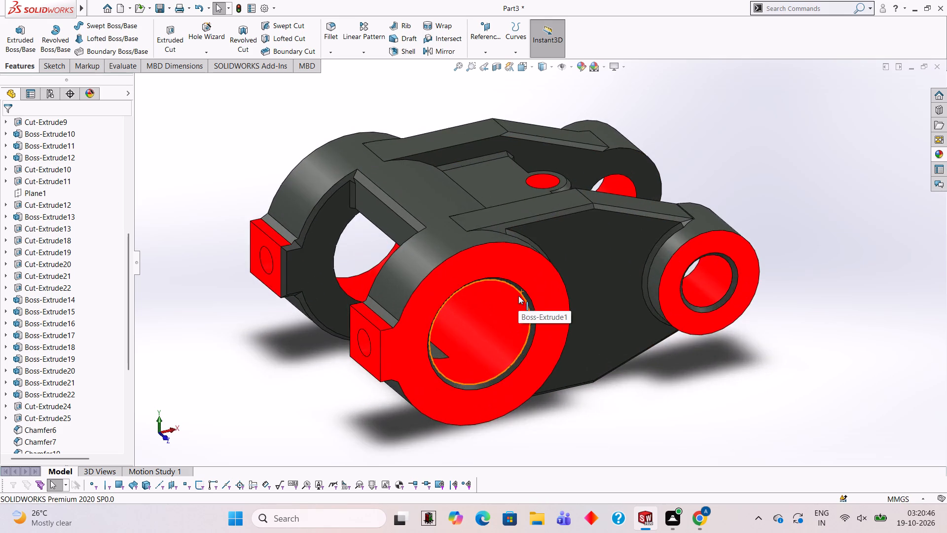
{"action": "scroll", "coordinate": [518, 296], "scroll_direction": "up", "scroll_amount": 3}
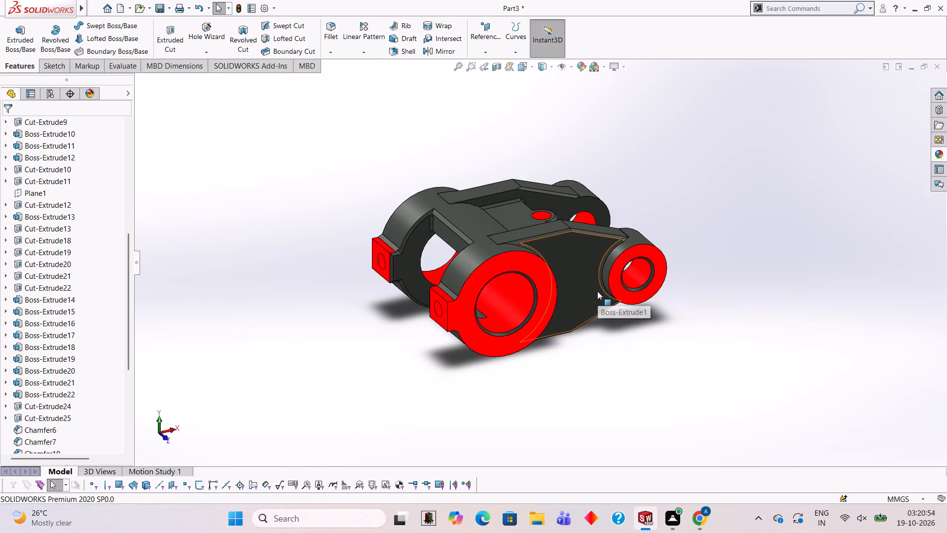
{"action": "middle_click_drag", "start_coordinate": [680, 257], "coordinate": [688, 262]}
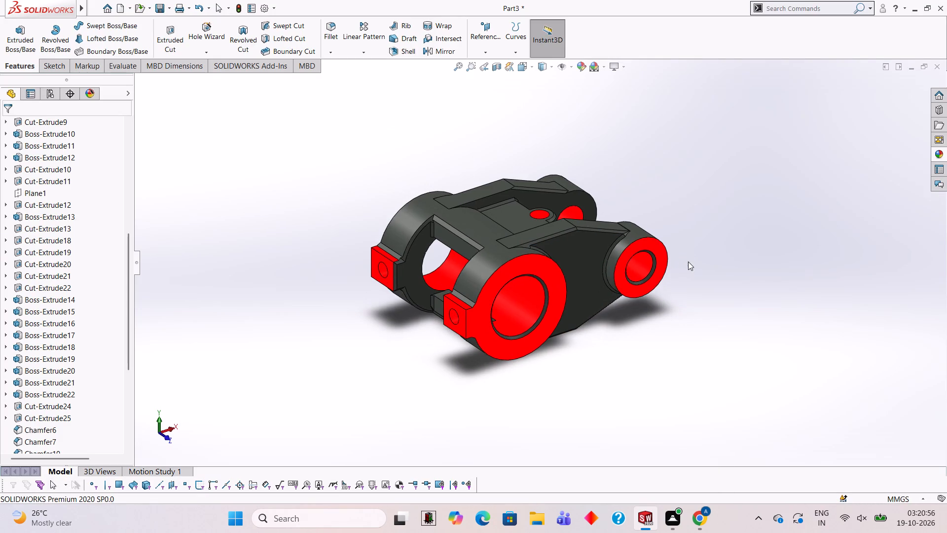
{"action": "middle_click_drag", "start_coordinate": [660, 284], "coordinate": [656, 266]}
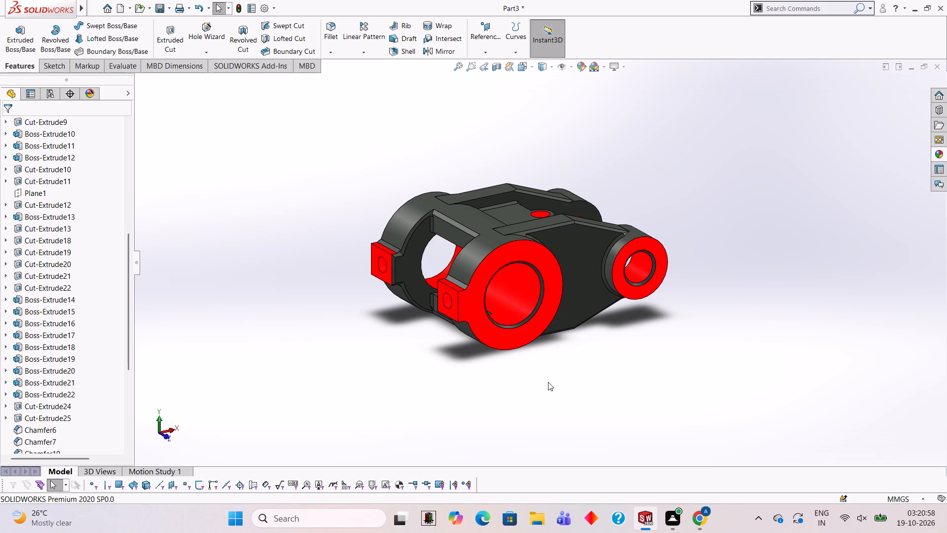
{"action": "middle_click_drag", "start_coordinate": [645, 255], "coordinate": [646, 277]}
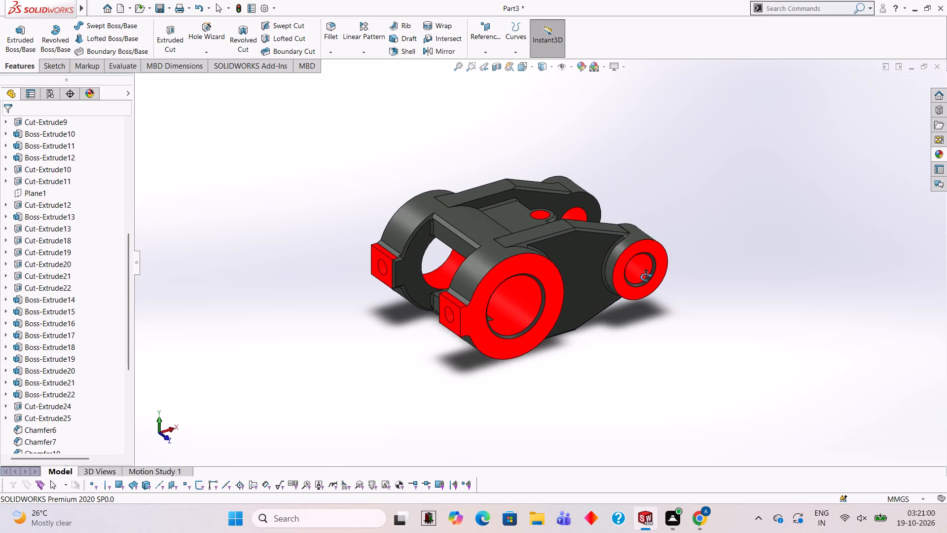
{"action": "middle_click_drag", "start_coordinate": [646, 277], "coordinate": [643, 277]}
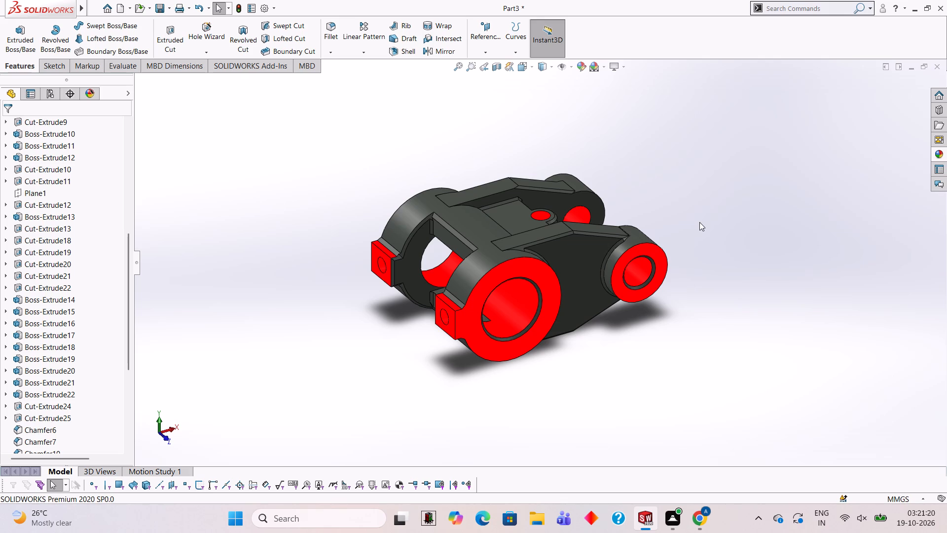
{"action": "scroll", "coordinate": [545, 325], "scroll_direction": "down", "scroll_amount": 1}
{"action": "scroll", "coordinate": [546, 174], "scroll_direction": "down", "scroll_amount": 1}
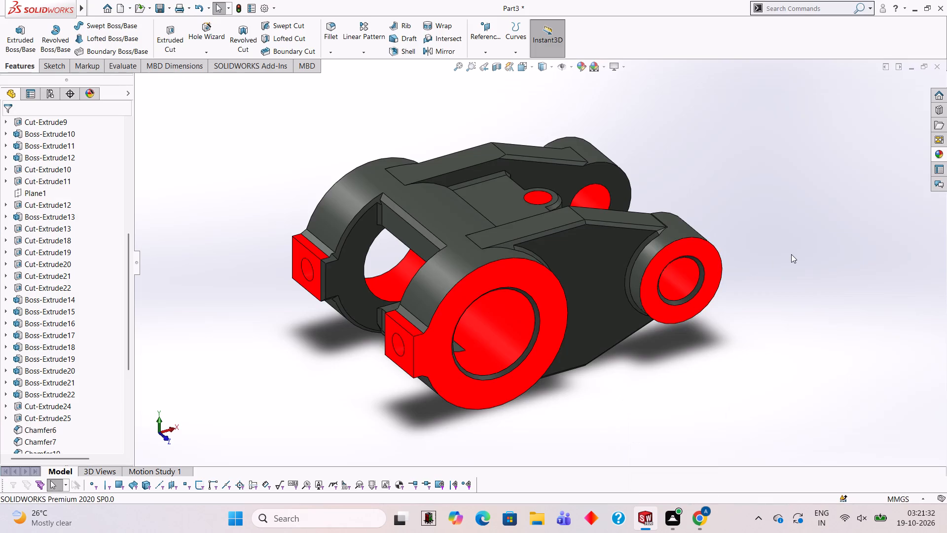
Save the part in the Documents folder as "double knuckle link".
{"action": "key", "text": "ctrl+s"}
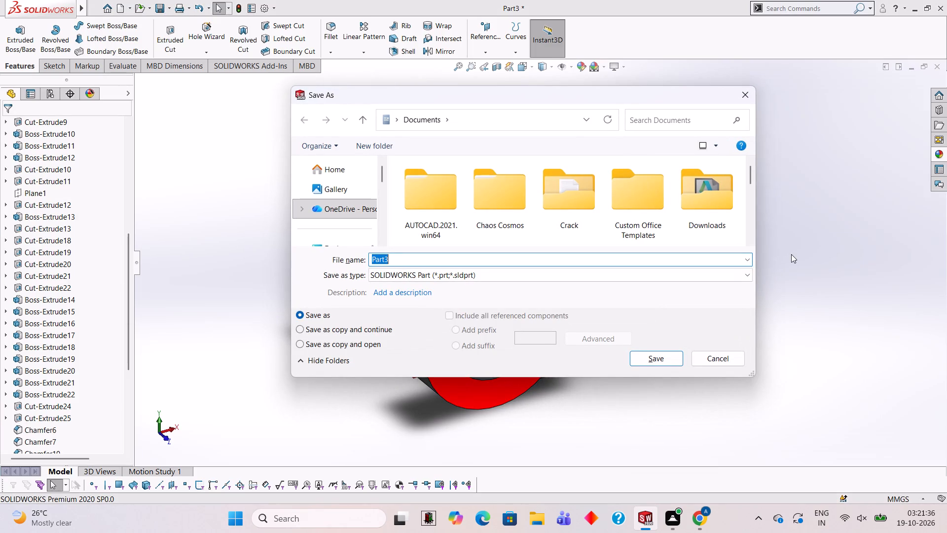
{"action": "key", "text": "d"}
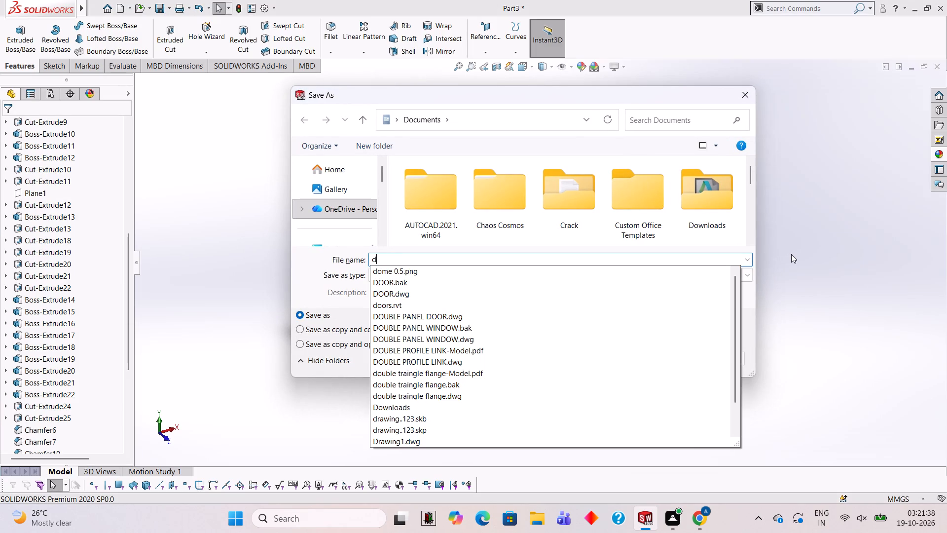
{"action": "type", "text": "ou"}
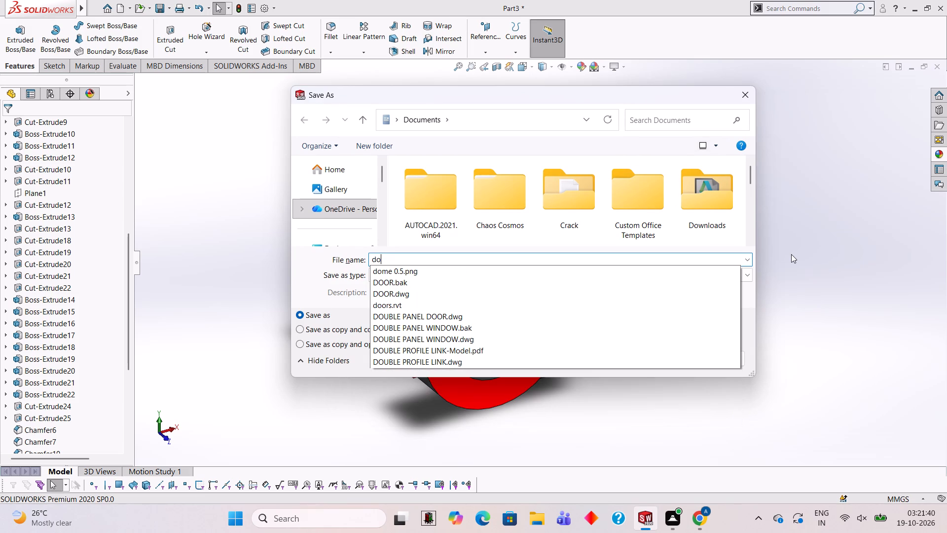
{"action": "type", "text": "ble"}
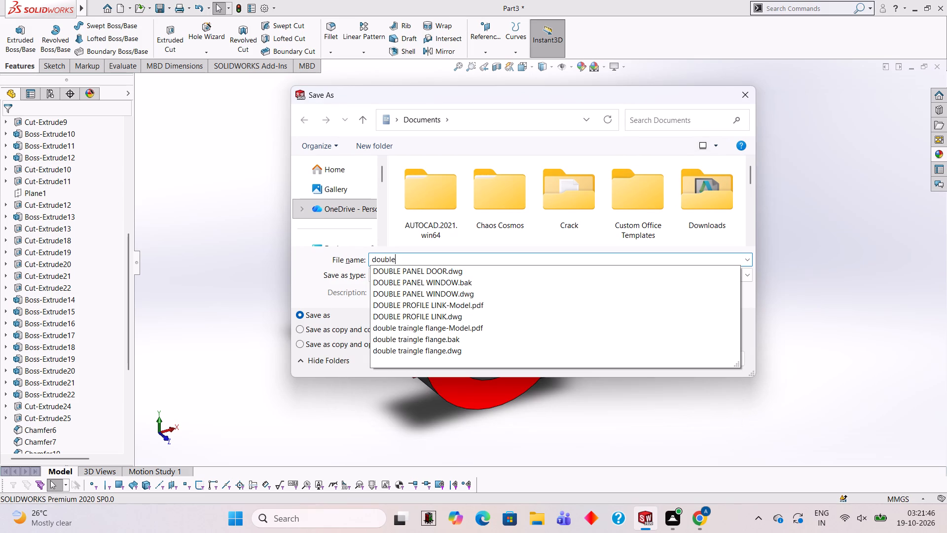
{"action": "key", "text": "space"}
{"action": "type", "text": "kn"}
{"action": "key", "text": "u"}
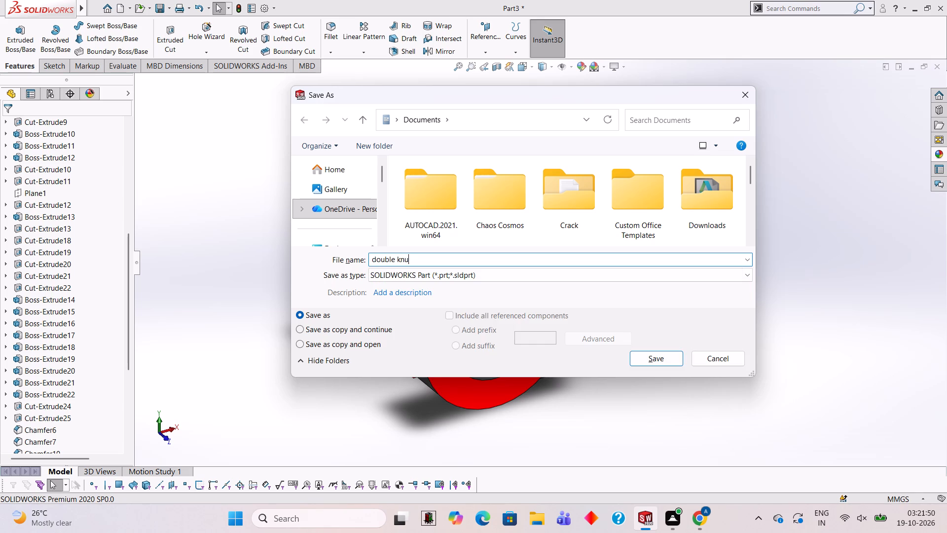
{"action": "type", "text": "ckle"}
{"action": "key", "text": "space"}
{"action": "type", "text": "link"}
{"action": "key", "text": "space"}
{"action": "key", "text": "Return"}
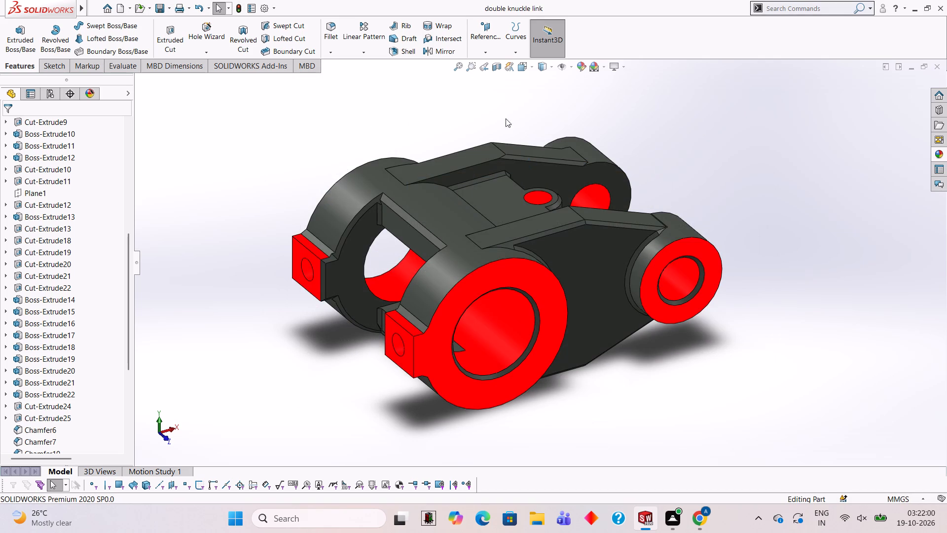
Save a PDF copy of the part in the Documents folder under the name "double knuckle link".
{"action": "left_click", "coordinate": [169, 2]}
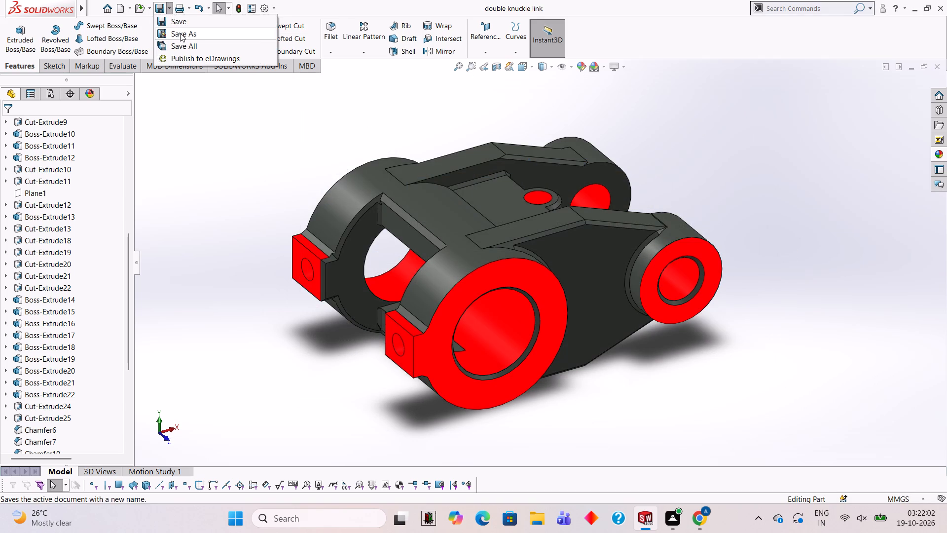
{"action": "left_click", "coordinate": [180, 32]}
{"action": "left_click", "coordinate": [481, 277]}
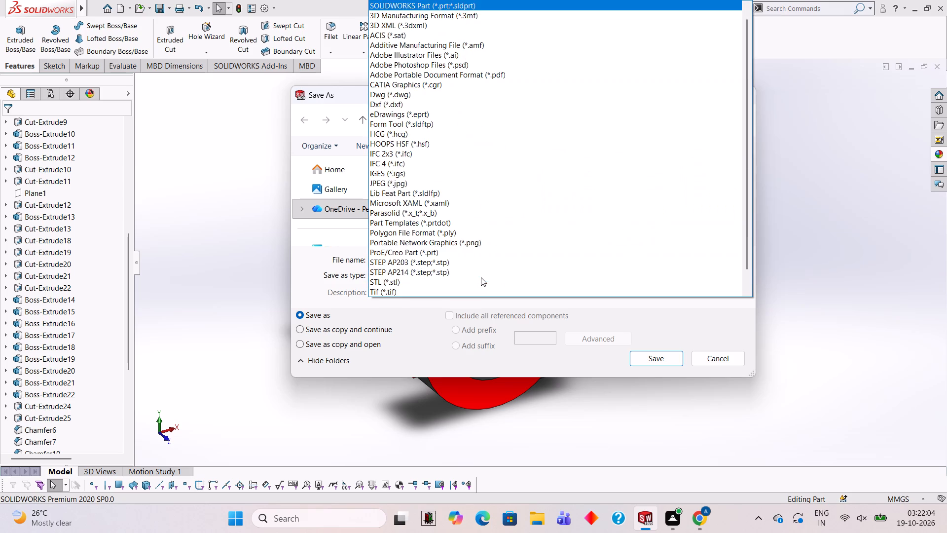
{"action": "left_click", "coordinate": [475, 78]}
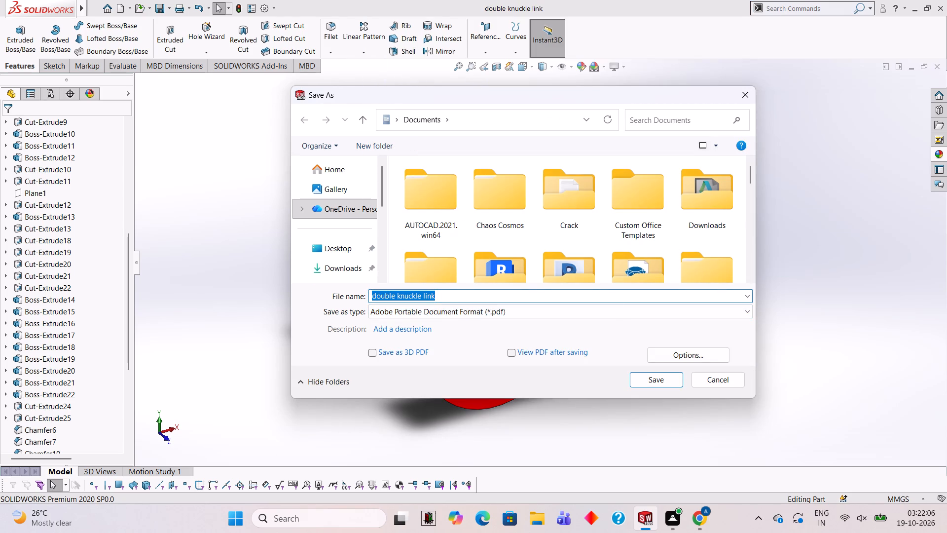
{"action": "left_click", "coordinate": [652, 381]}
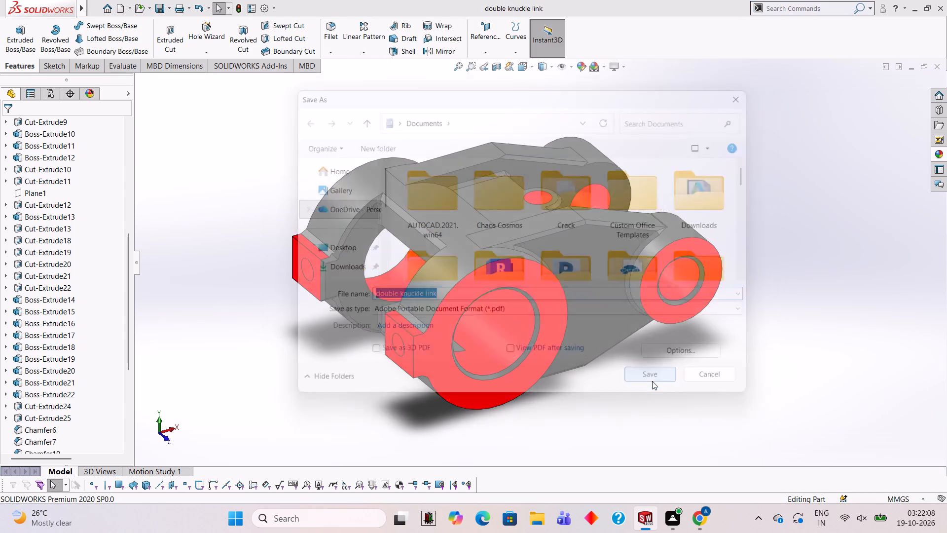